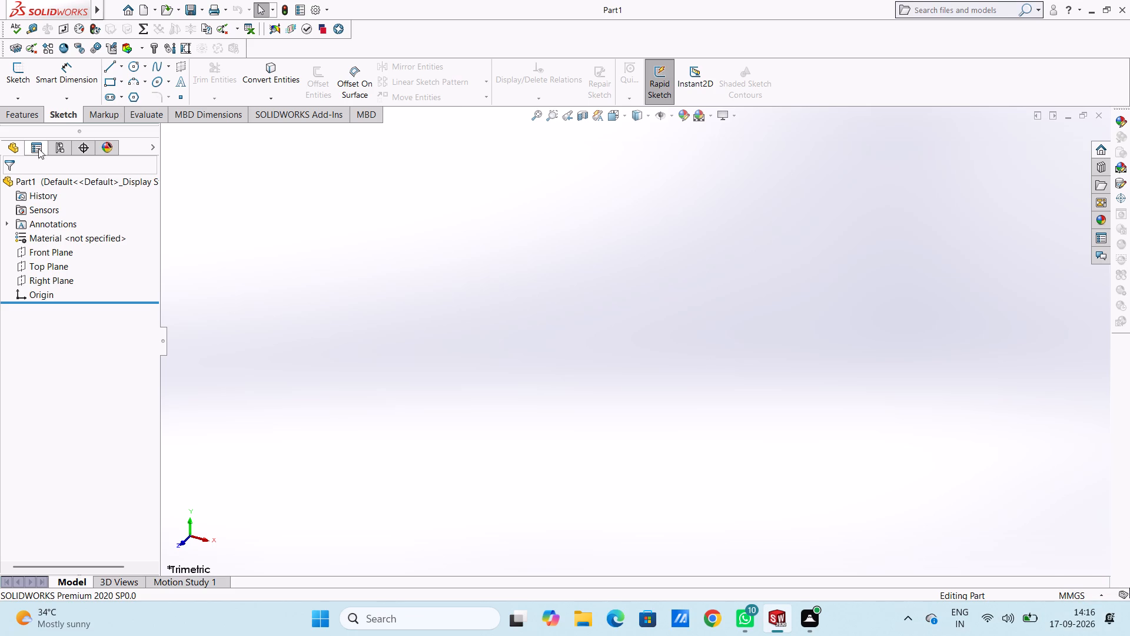
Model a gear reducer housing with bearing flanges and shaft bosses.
Sketch a center rectangle on the Top Plane, centred on the origin, 160 mm wide and 80 mm high.
click(49, 269)
click(57, 253)
click(297, 297)
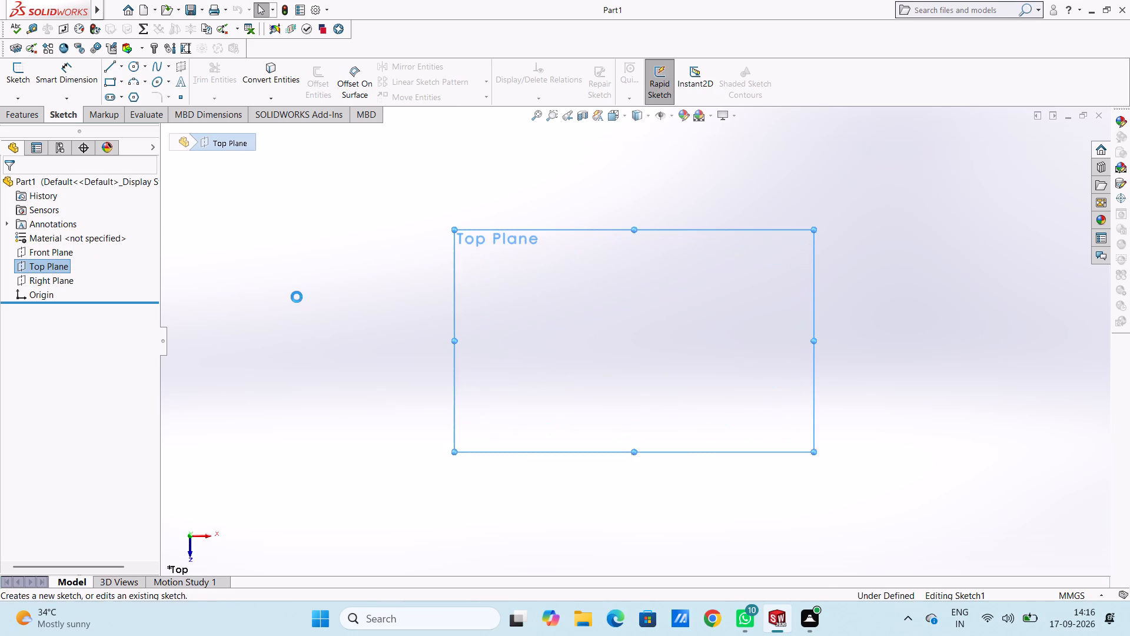
click(122, 81)
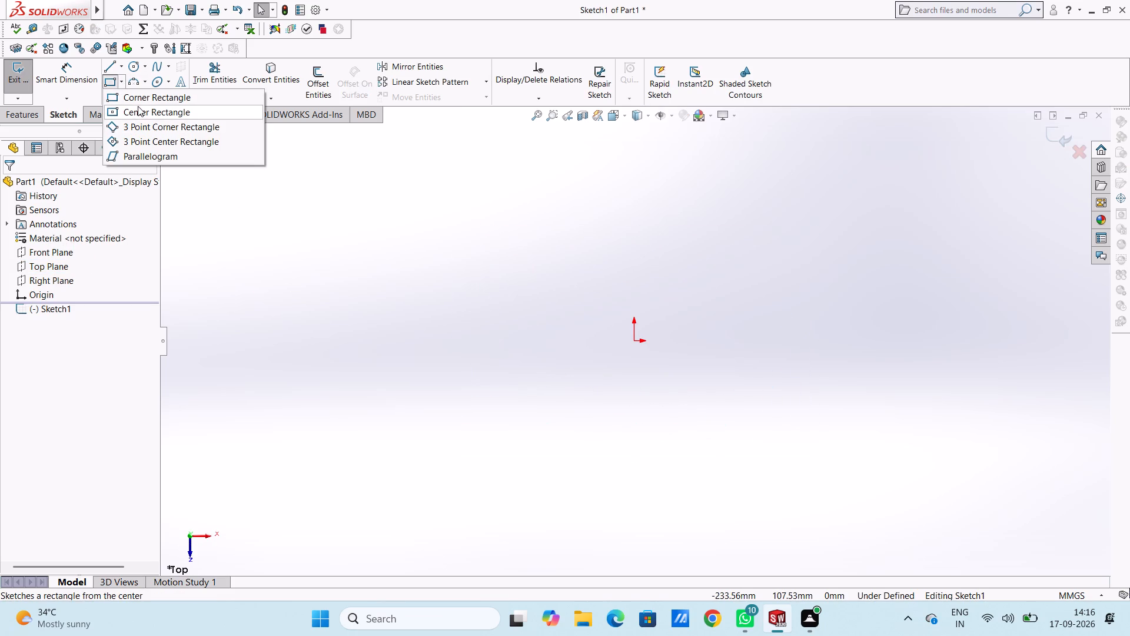
click(138, 107)
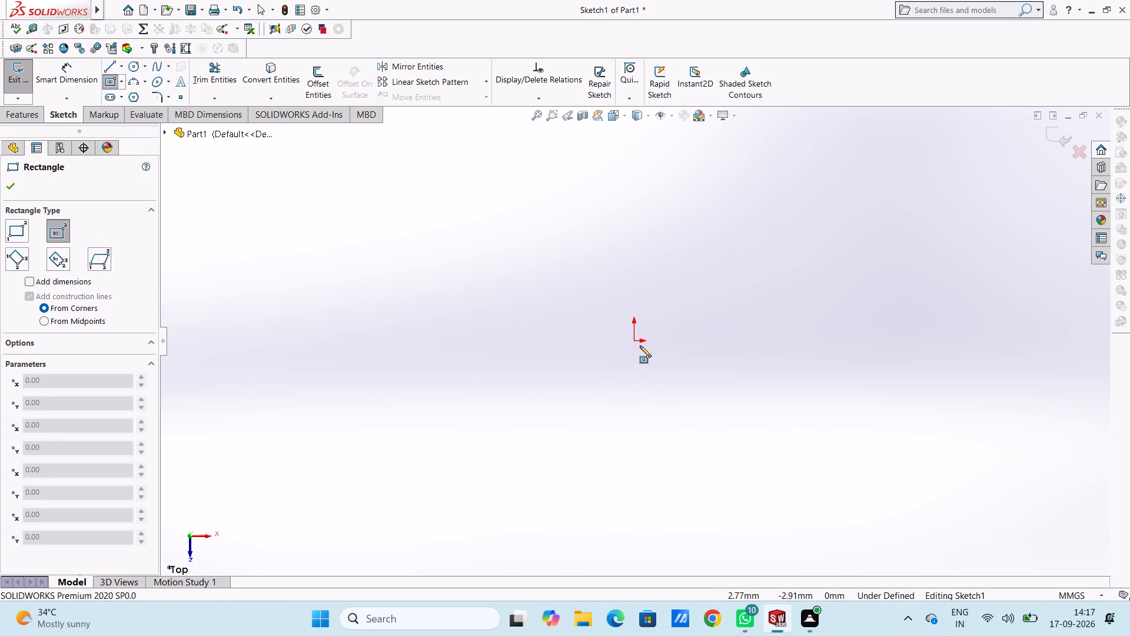
click(634, 343)
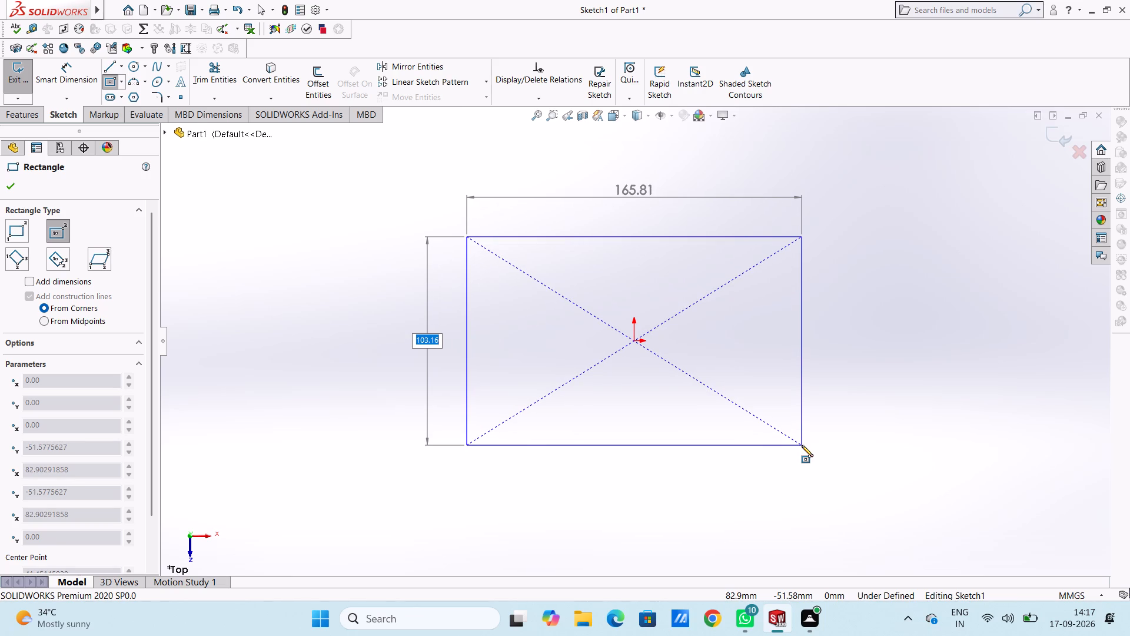
text(80)
key(Return)
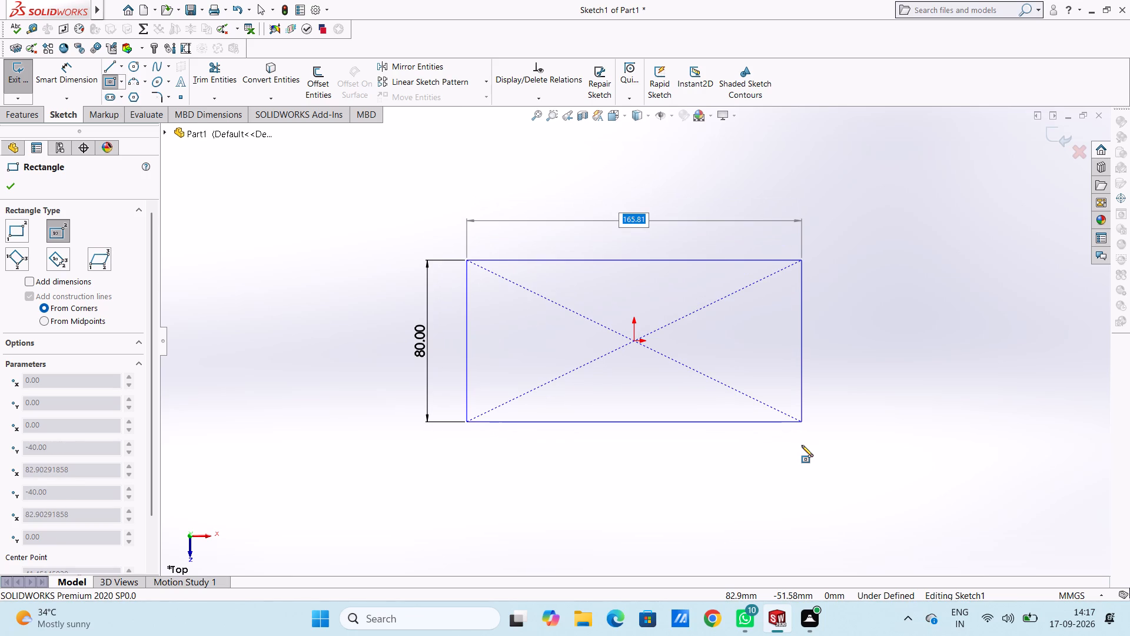
text(160)
key(Return)
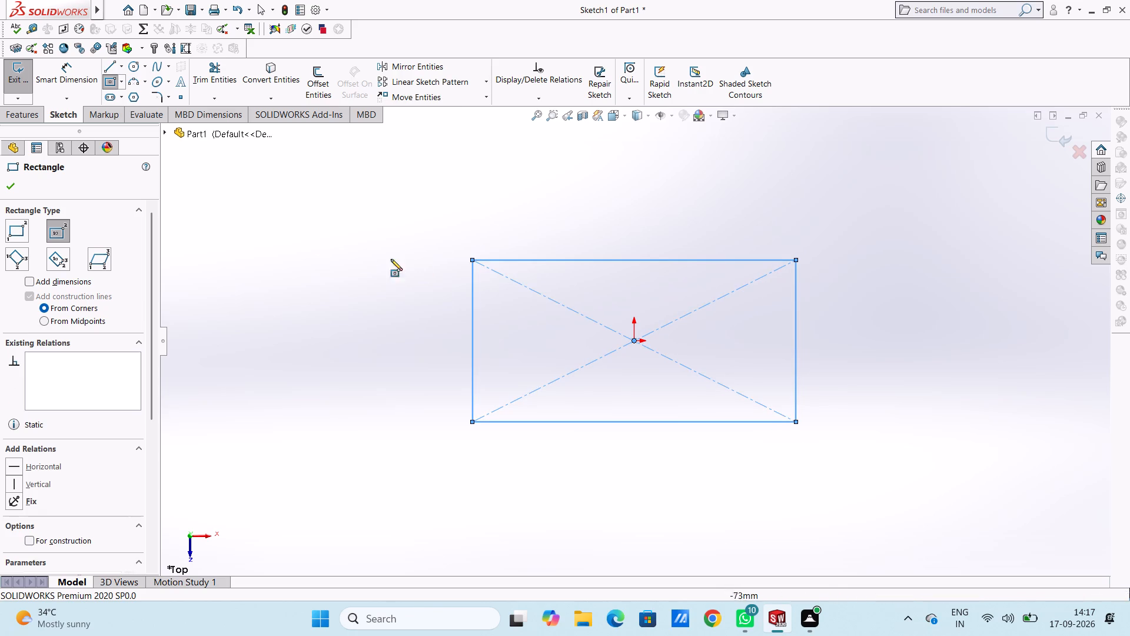
Add smart dimensions of 80 mm to the rectangle's vertical side and 160 mm to its horizontal side.
click(63, 72)
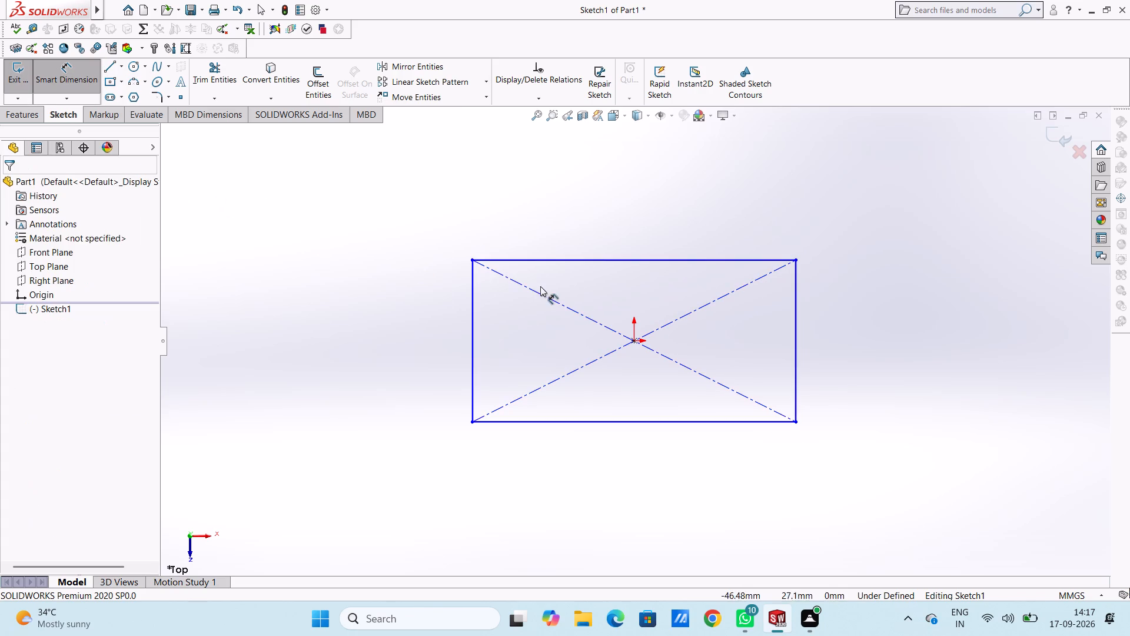
click(473, 326)
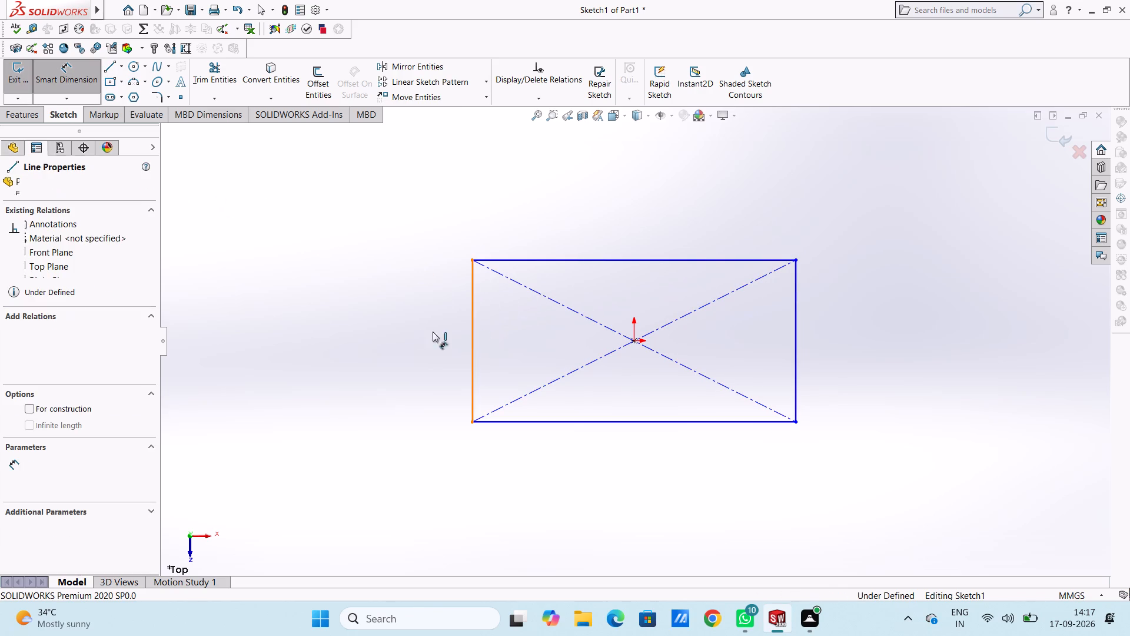
click(316, 332)
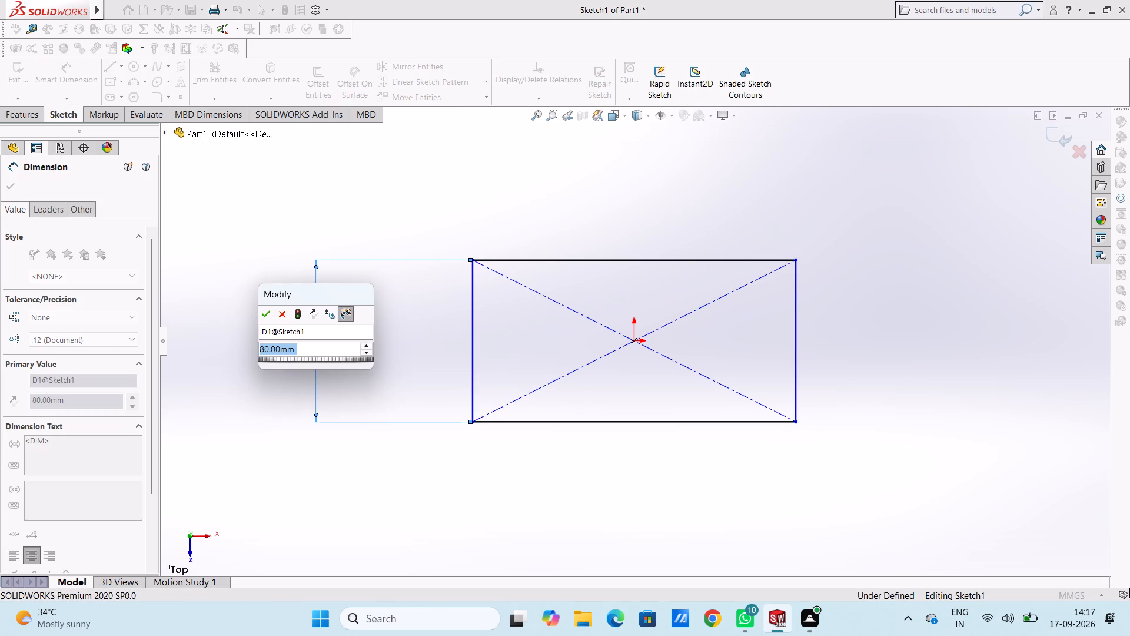
click(267, 318)
click(265, 290)
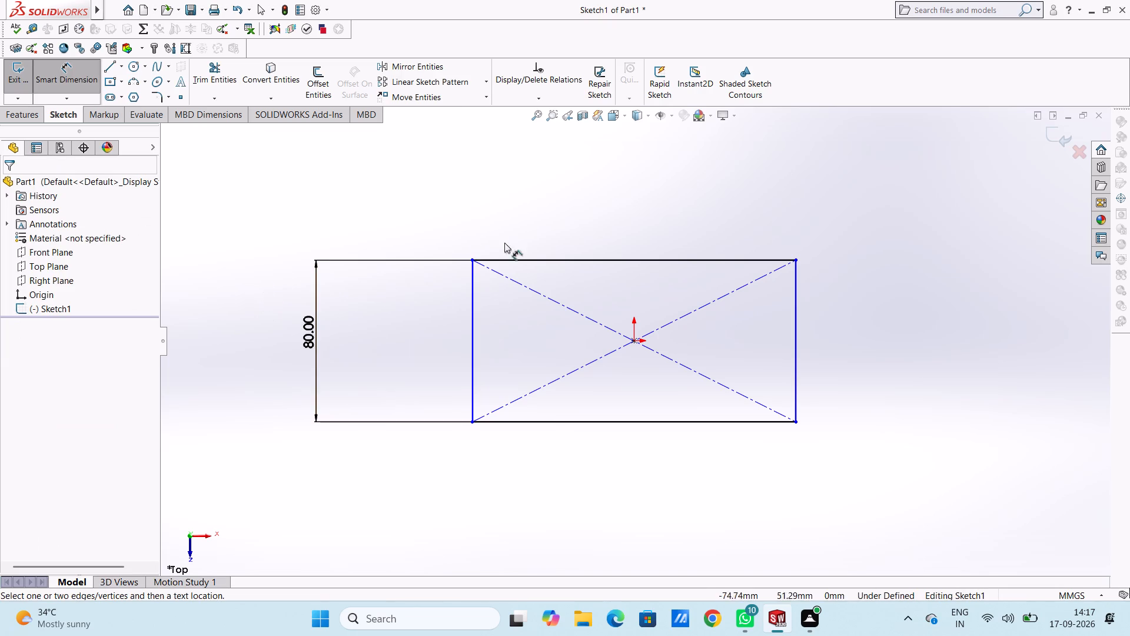
click(527, 258)
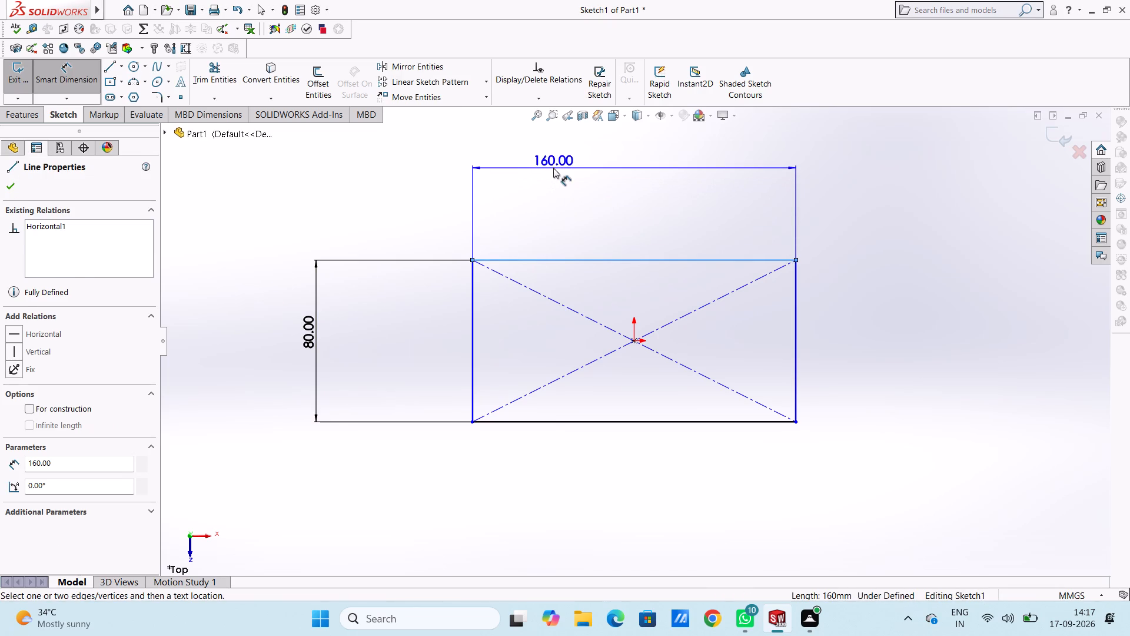
click(553, 167)
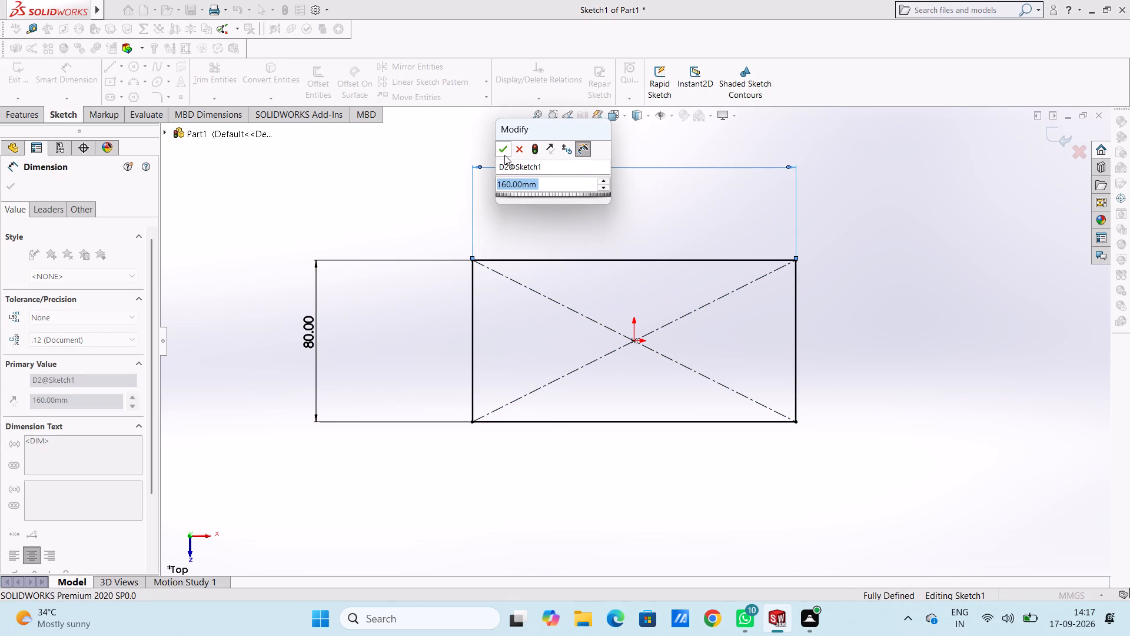
click(504, 155)
click(434, 201)
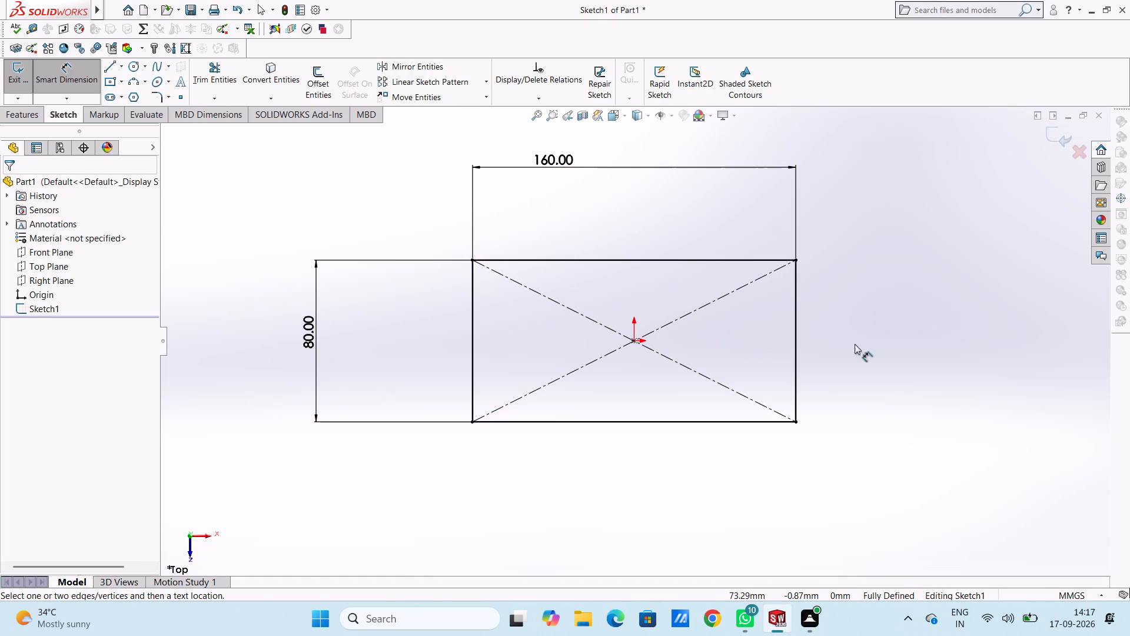
Extrude the rectangle as a blind boss 10 mm deep.
middle_drag(866, 348, 830, 359)
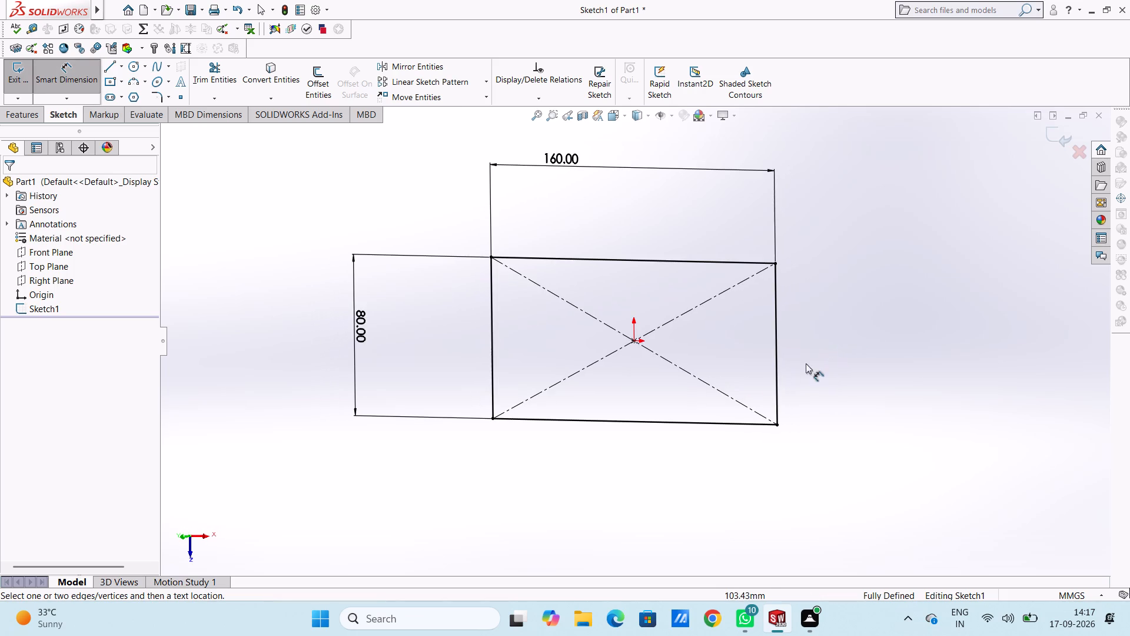
scroll(706, 383, up, 2)
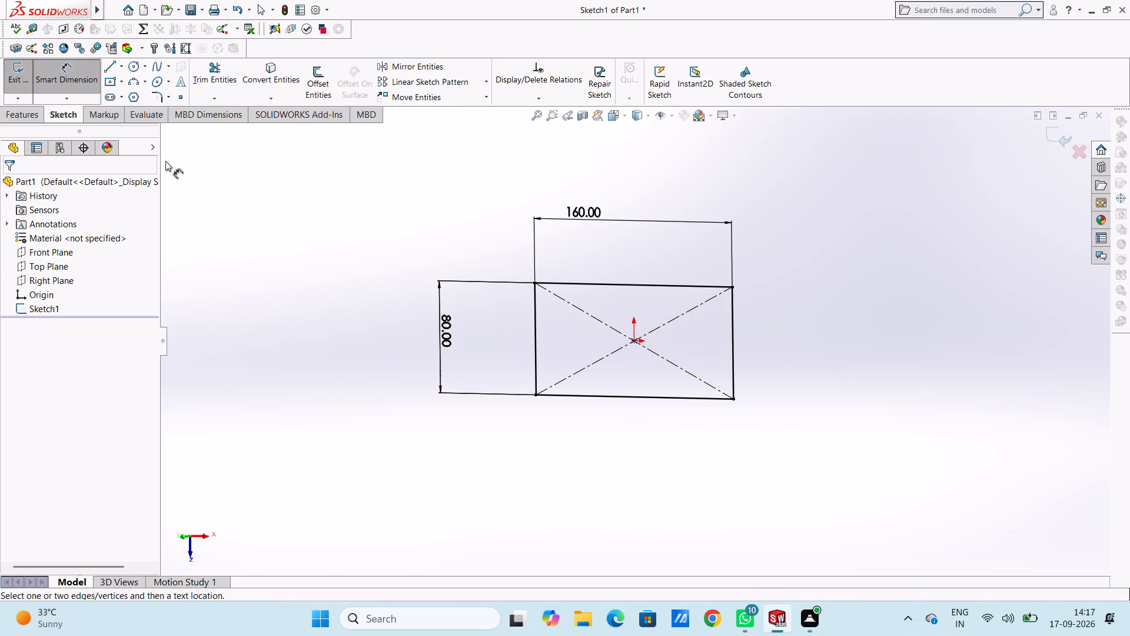
click(15, 117)
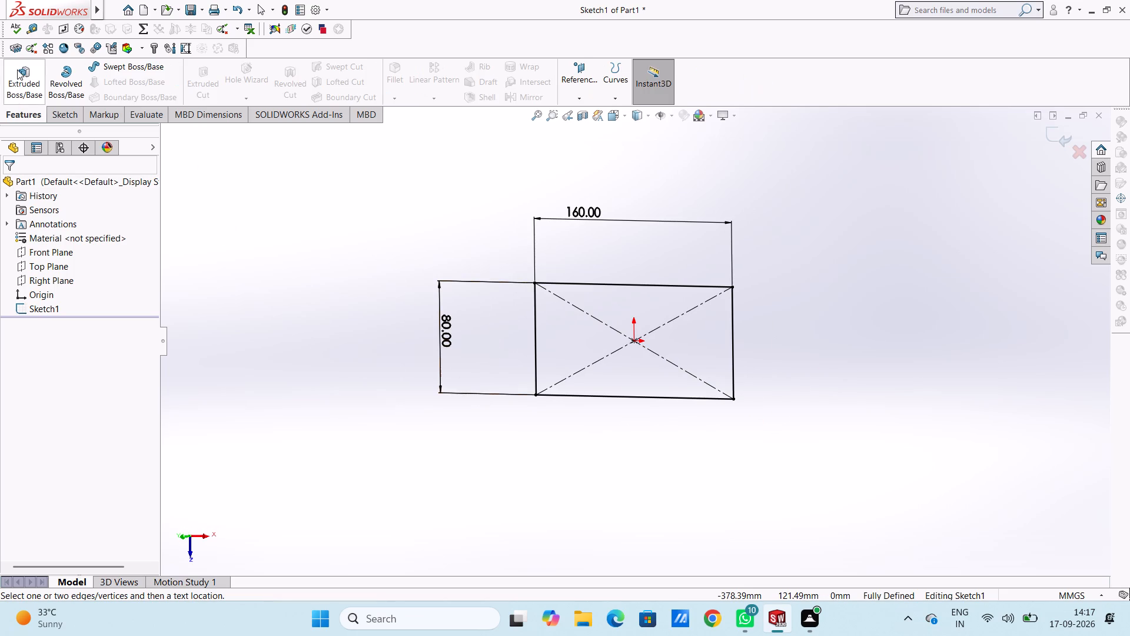
click(17, 69)
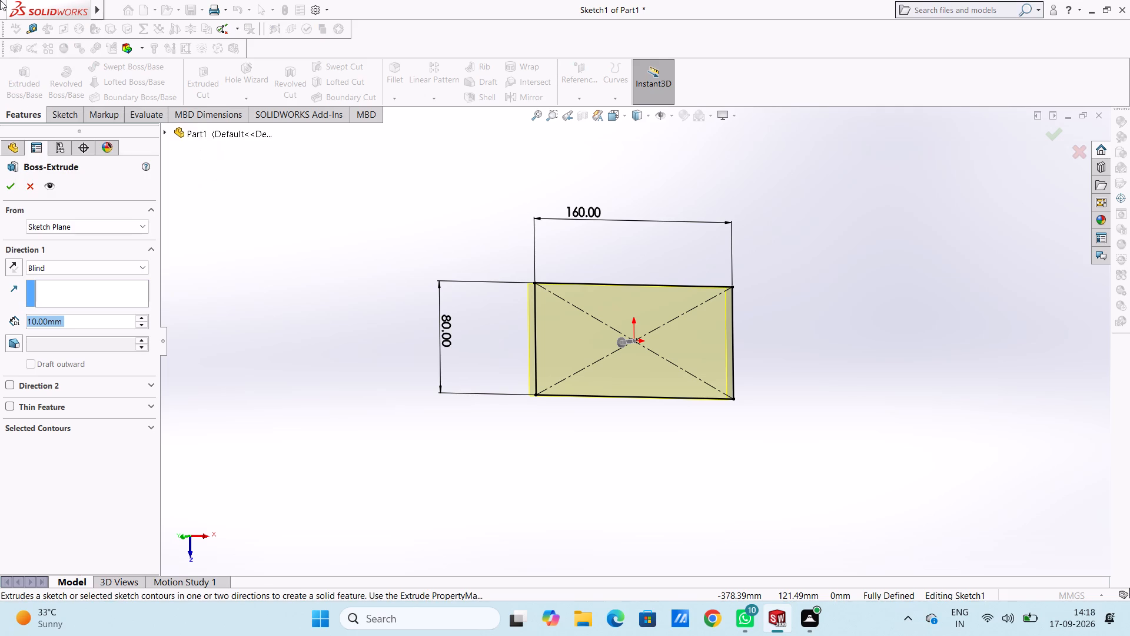
middle_drag(830, 292, 806, 337)
scroll(806, 337, up, 1)
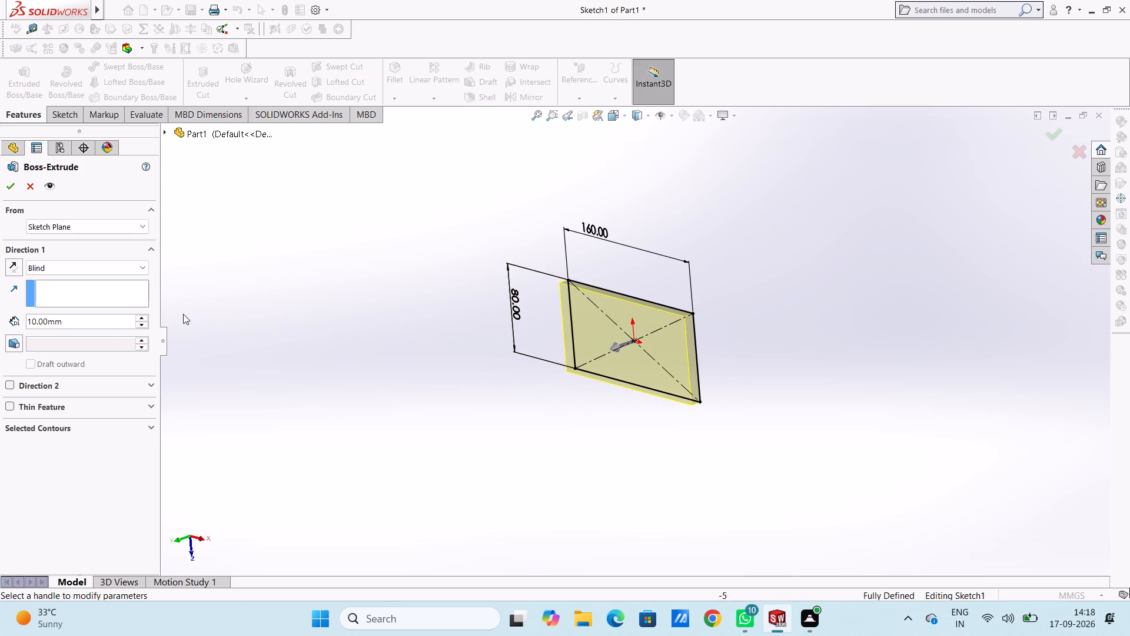
double_click(104, 323)
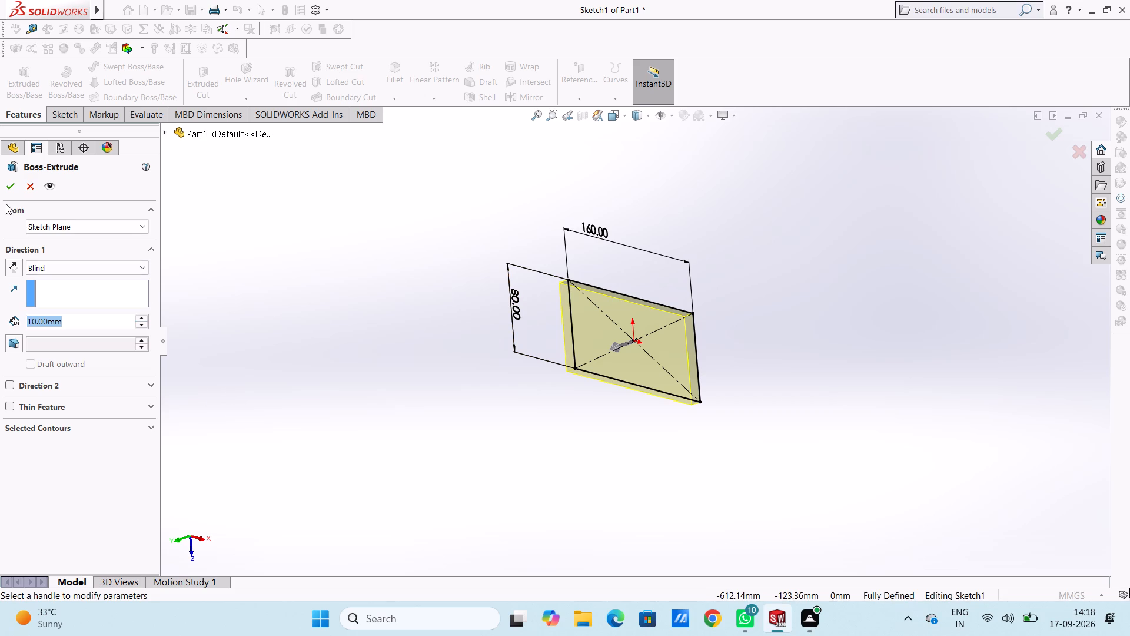
click(8, 189)
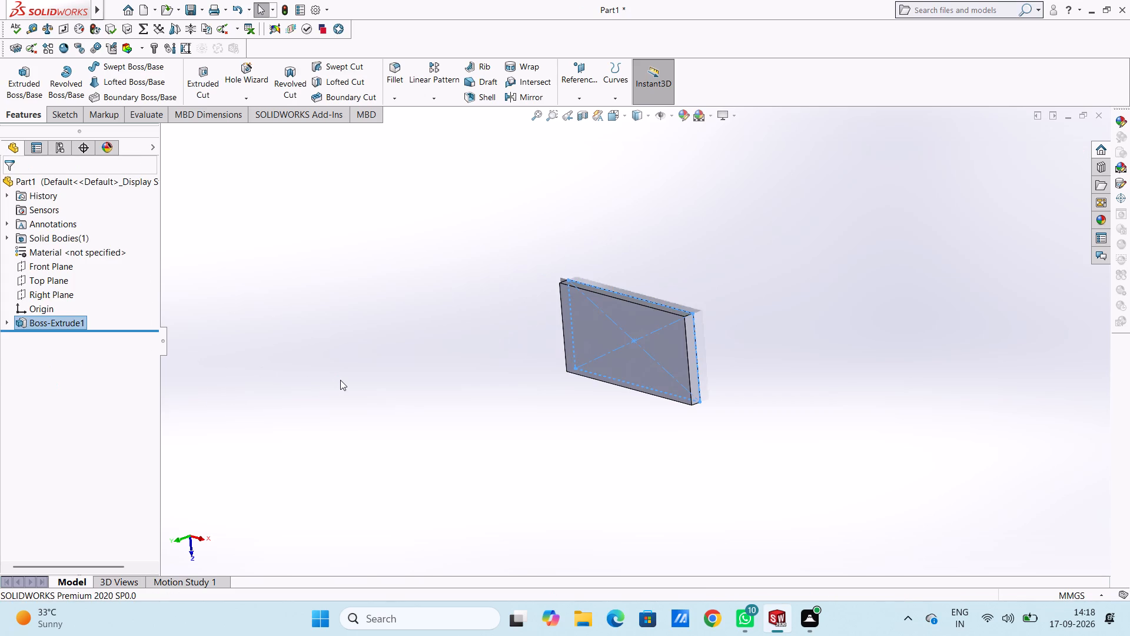
Examine the extruded plate from several sides and return it to the isometric view.
click(341, 380)
middle_drag(367, 303, 323, 401)
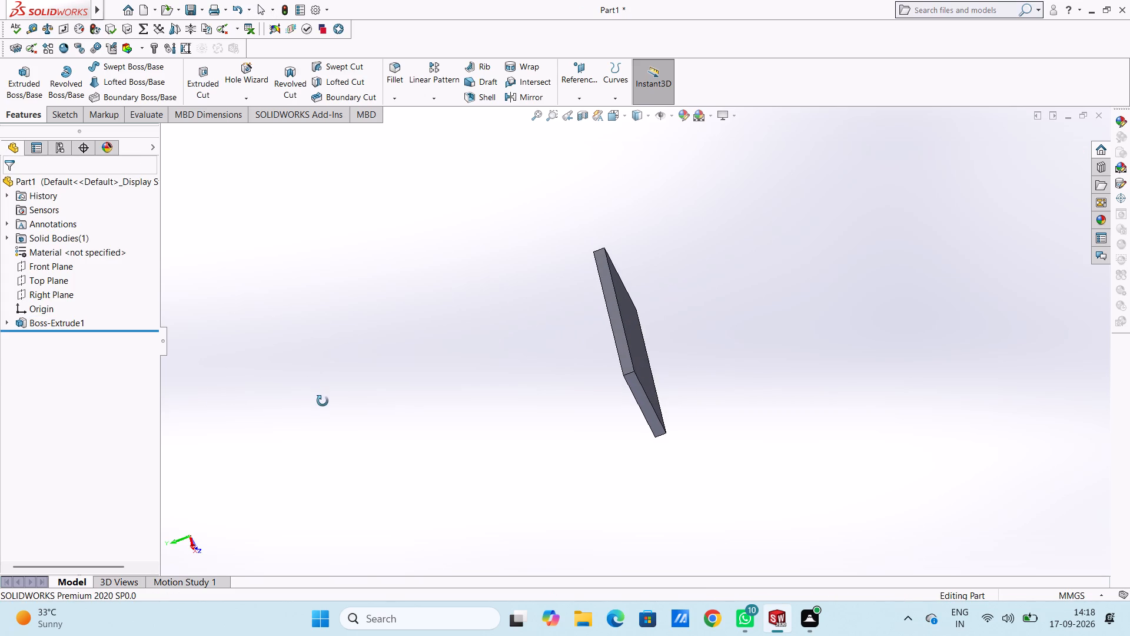
middle_drag(323, 401, 320, 412)
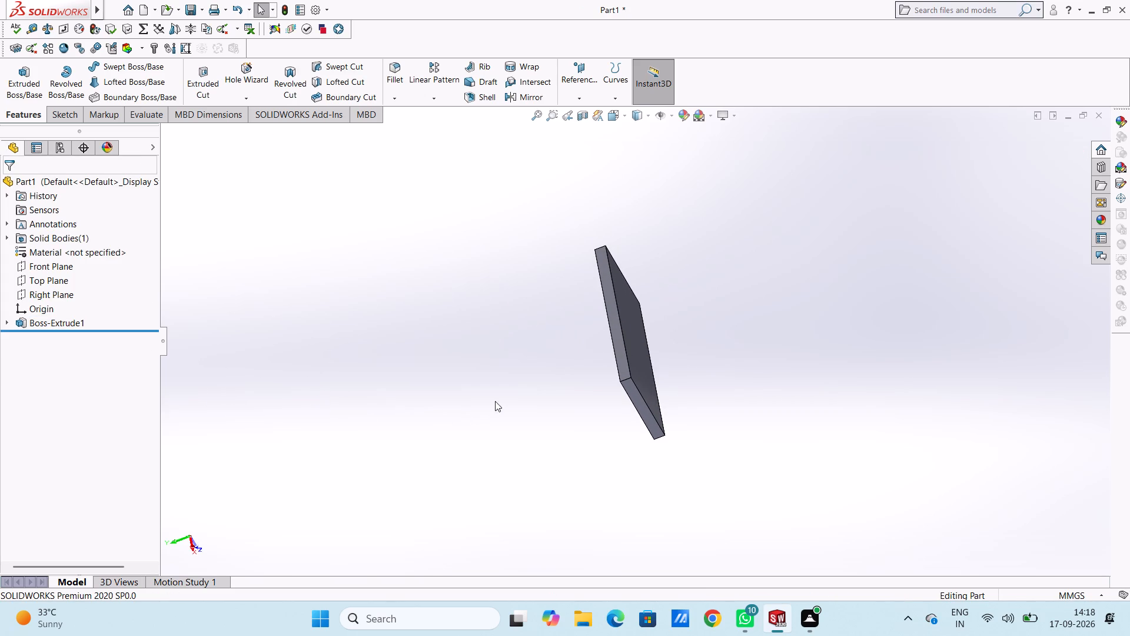
middle_drag(482, 359, 677, 323)
scroll(678, 369, up, 1)
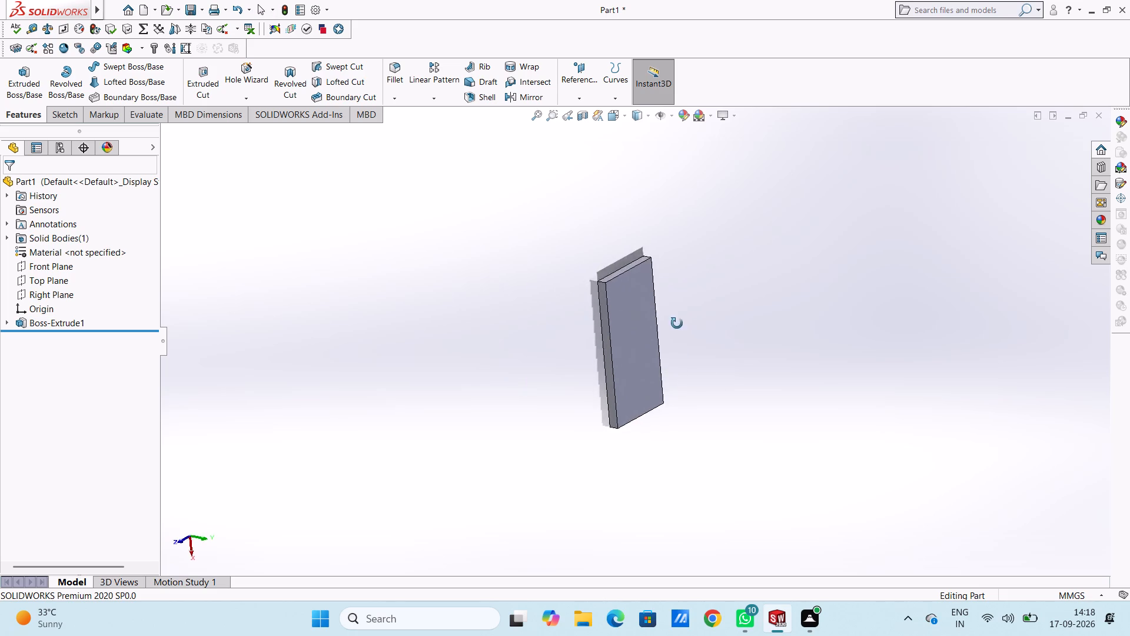
middle_drag(677, 323, 606, 414)
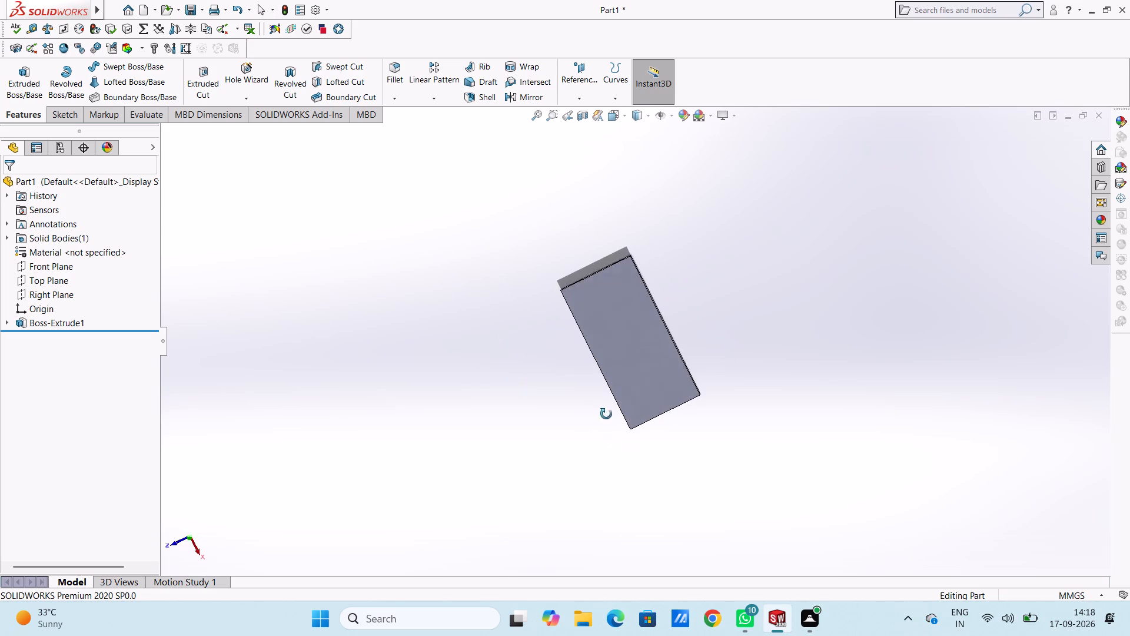
middle_drag(606, 414, 663, 281)
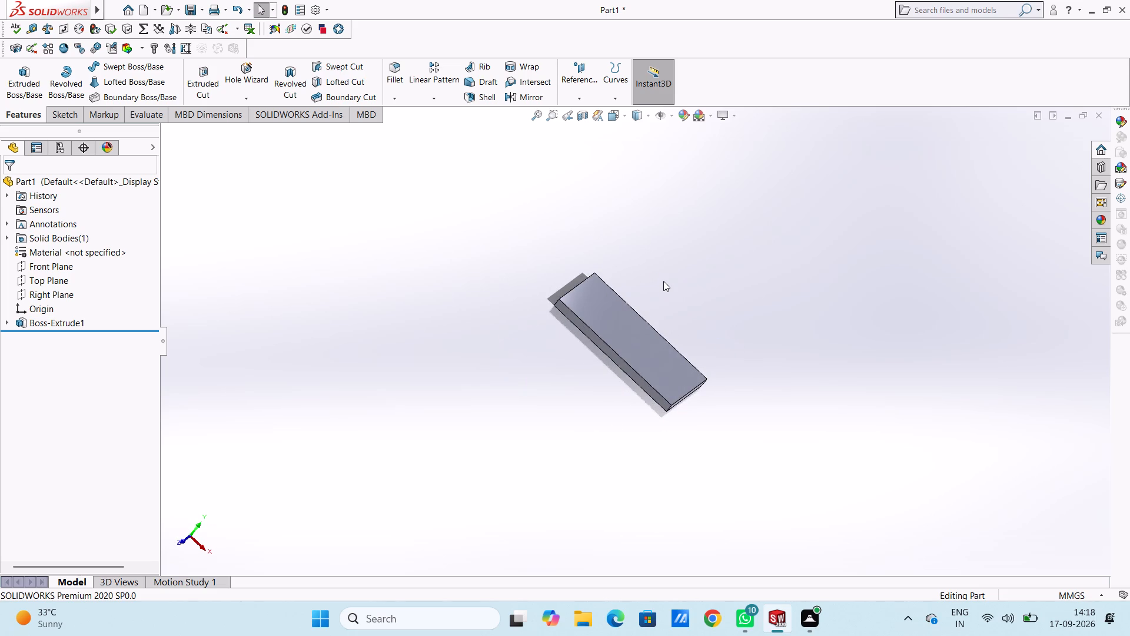
key(ctrl+7)
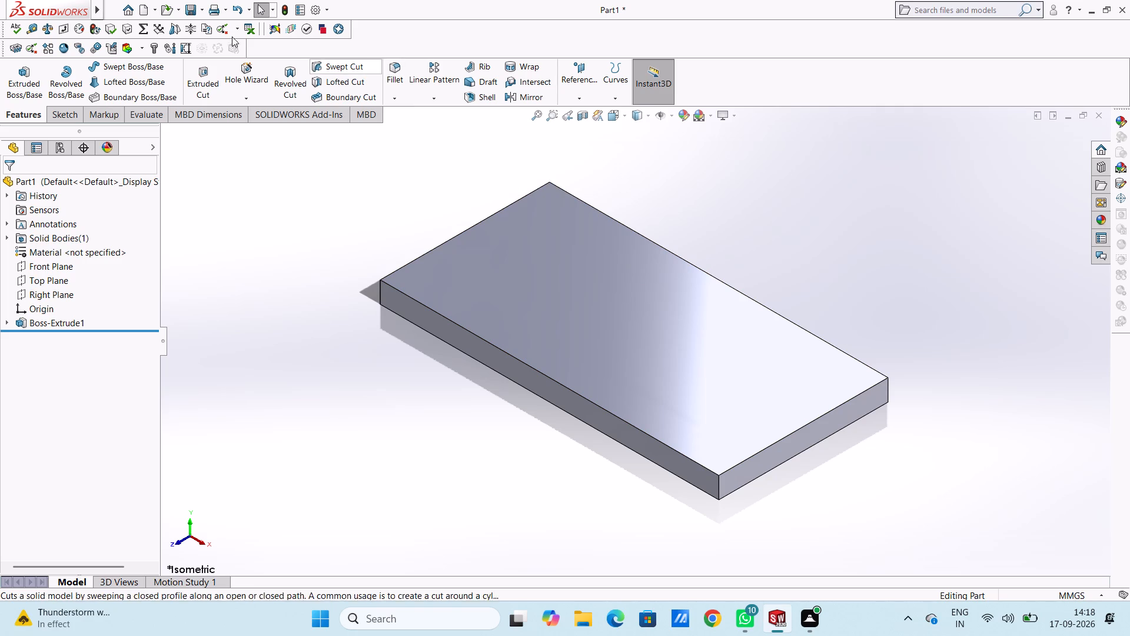
Fillet the plate's four vertical corner edges with a symmetric 5 mm radius.
click(397, 66)
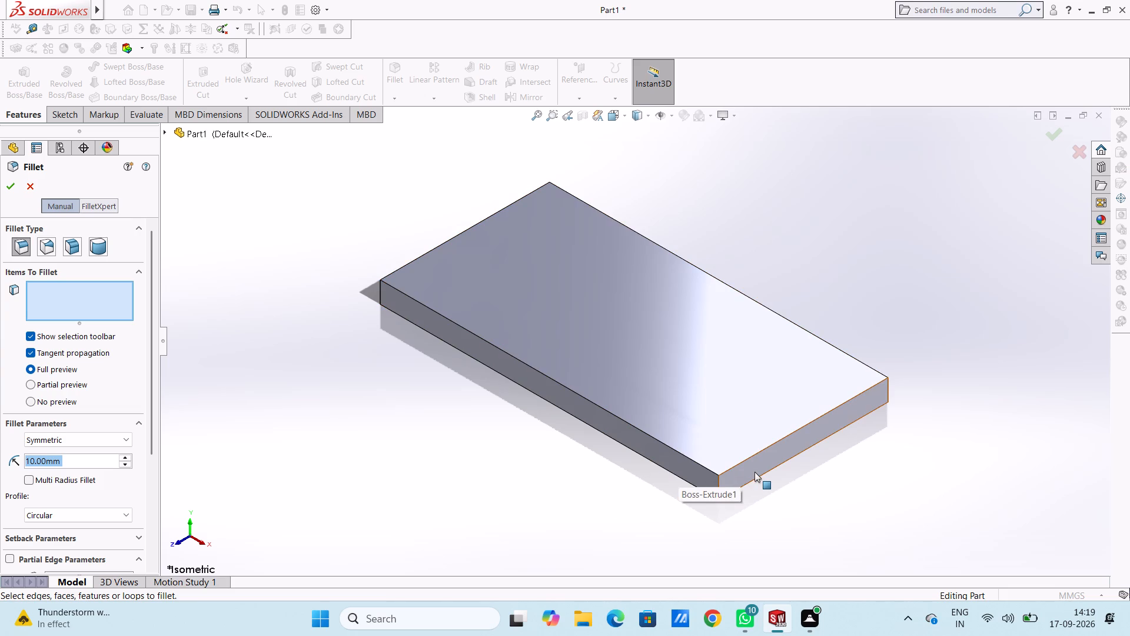
click(717, 488)
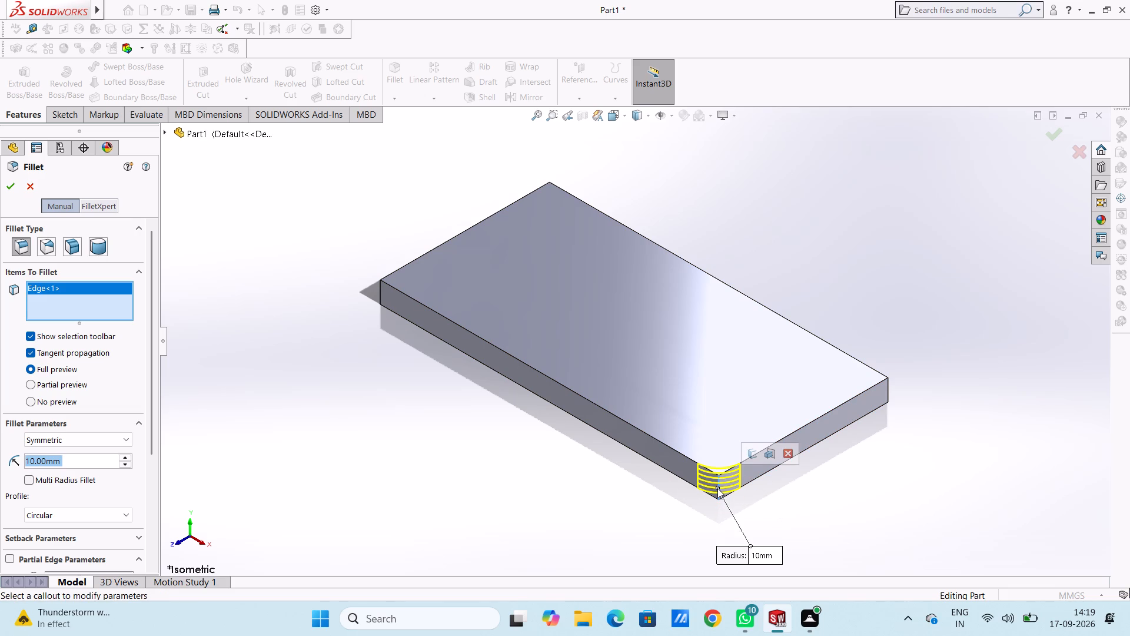
middle_drag(958, 440, 898, 485)
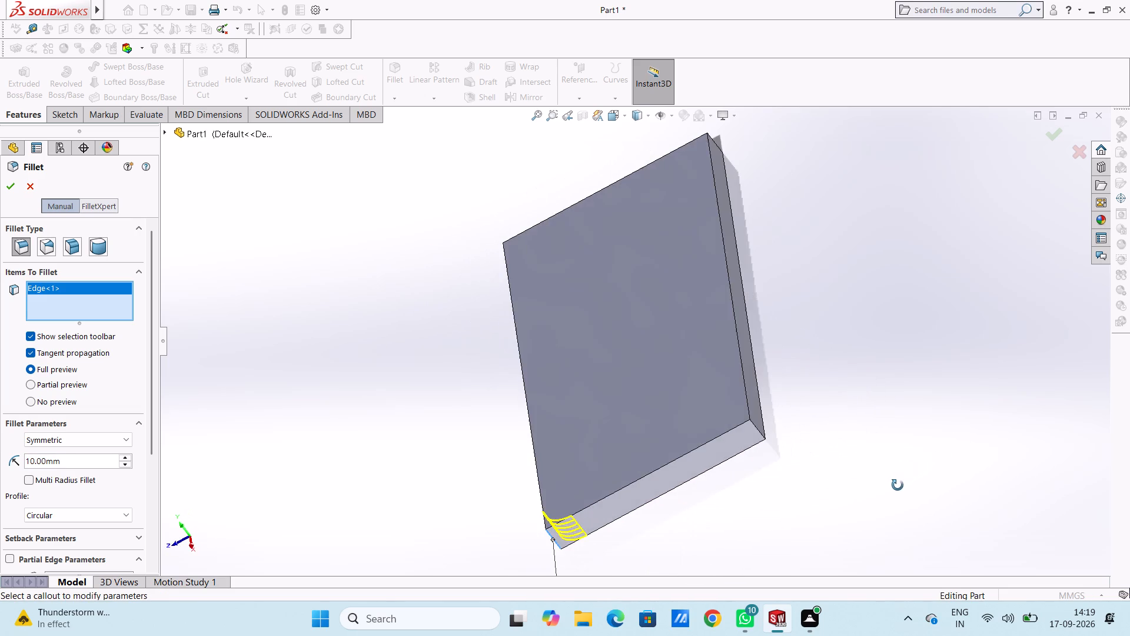
middle_drag(898, 485, 883, 522)
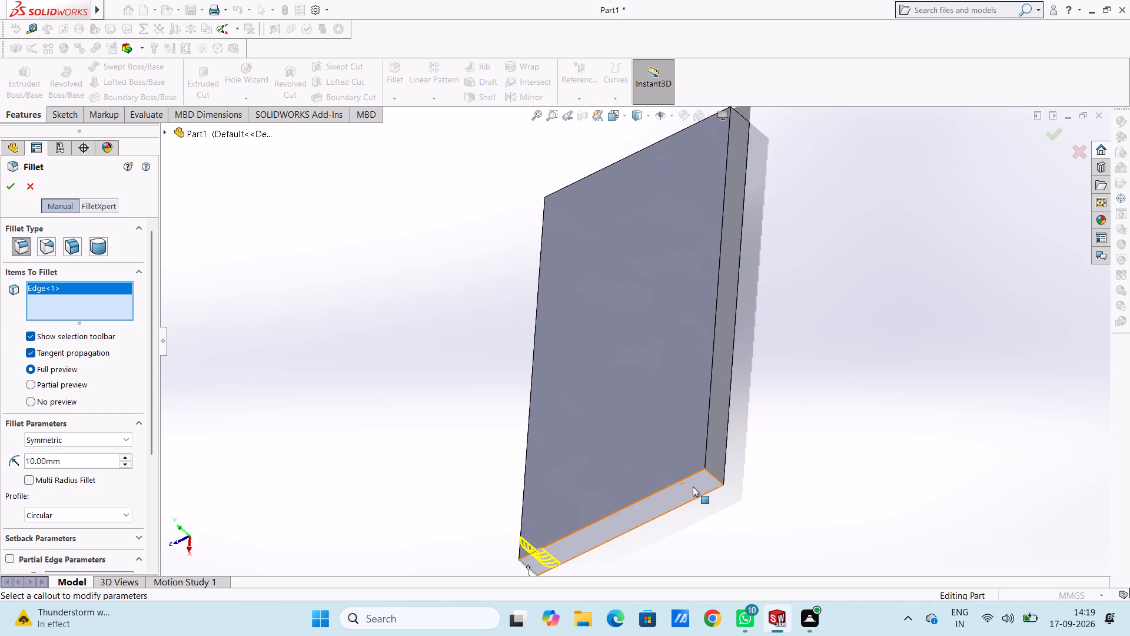
click(715, 475)
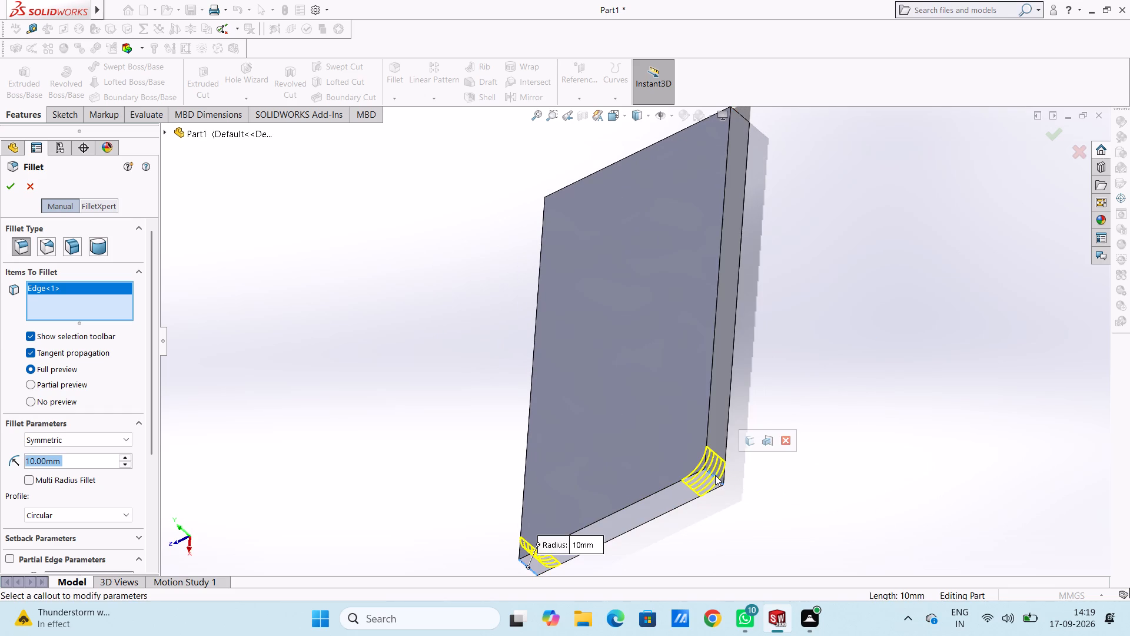
middle_drag(810, 225, 806, 456)
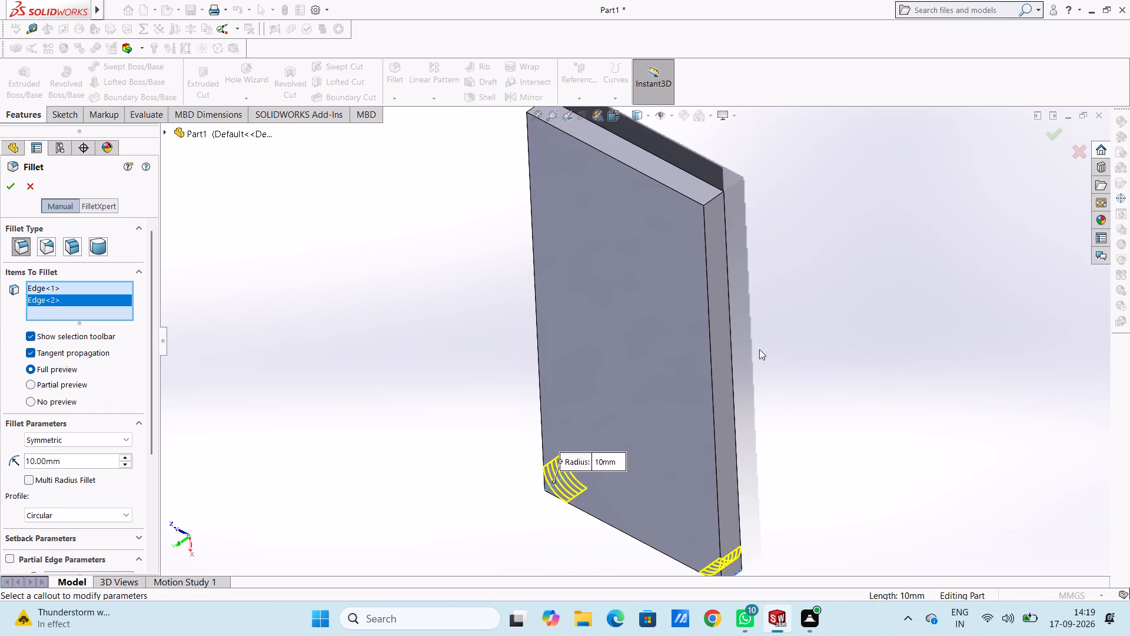
scroll(742, 304, up, 2)
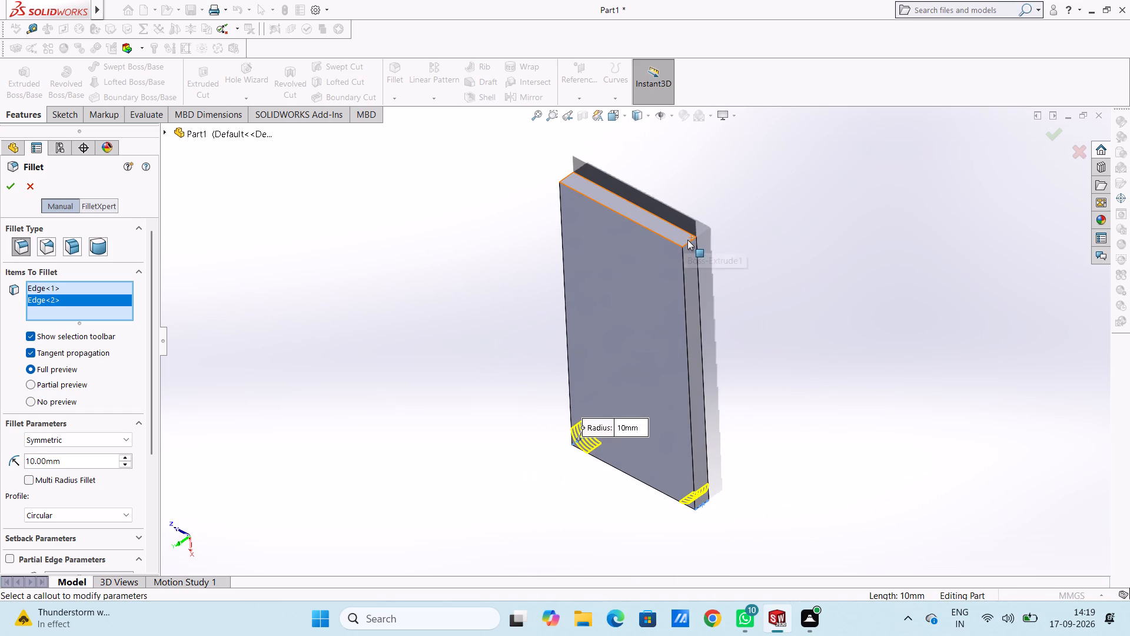
click(690, 244)
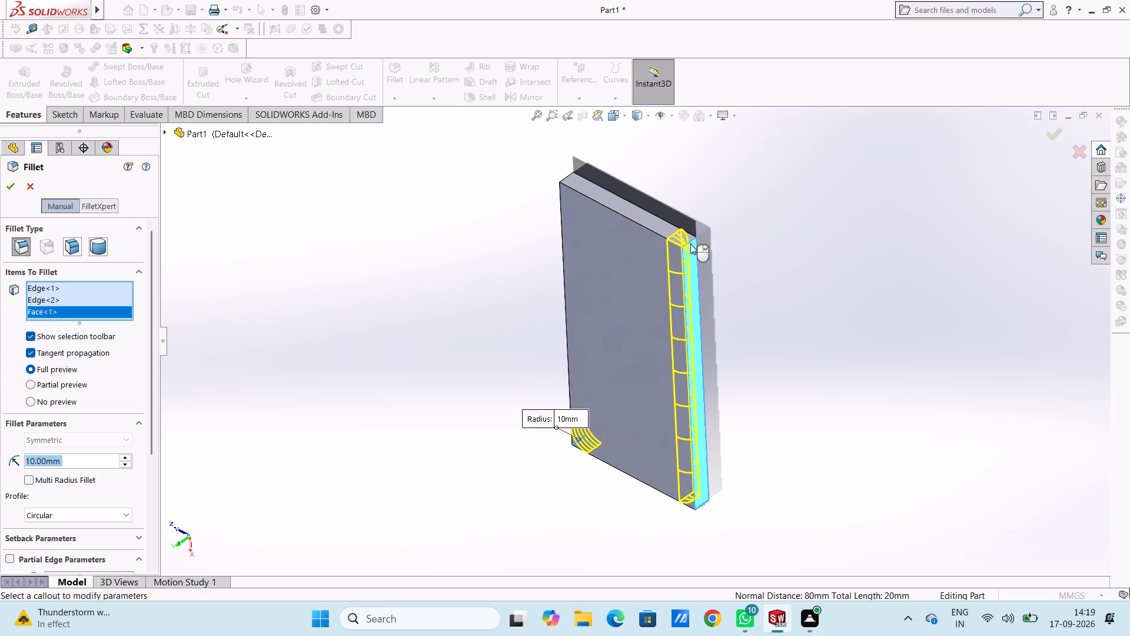
click(690, 244)
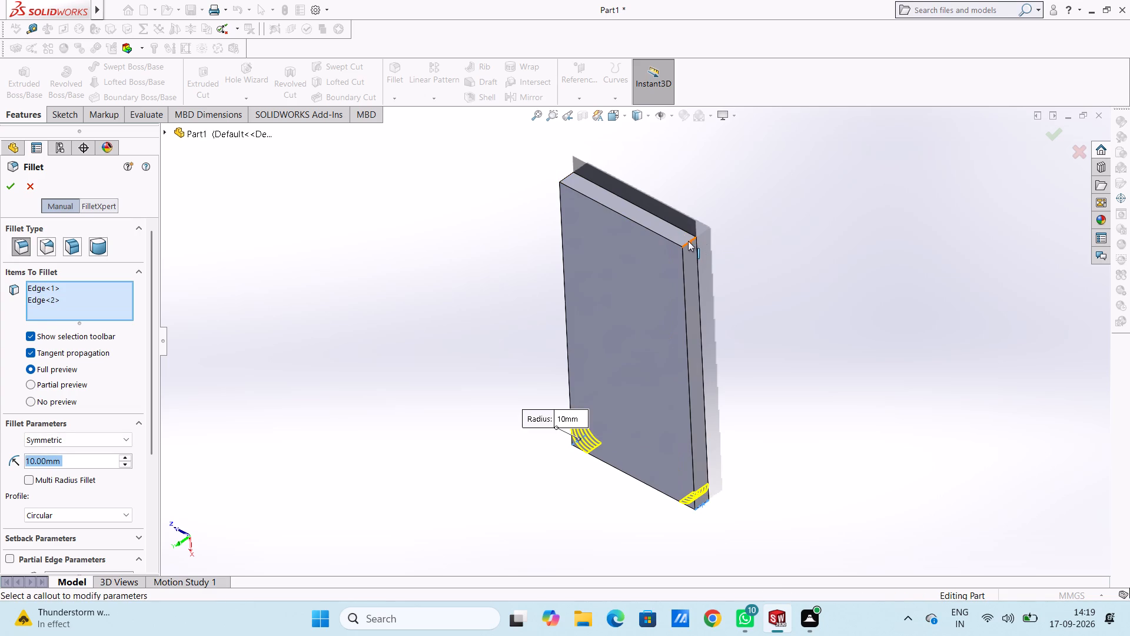
click(689, 242)
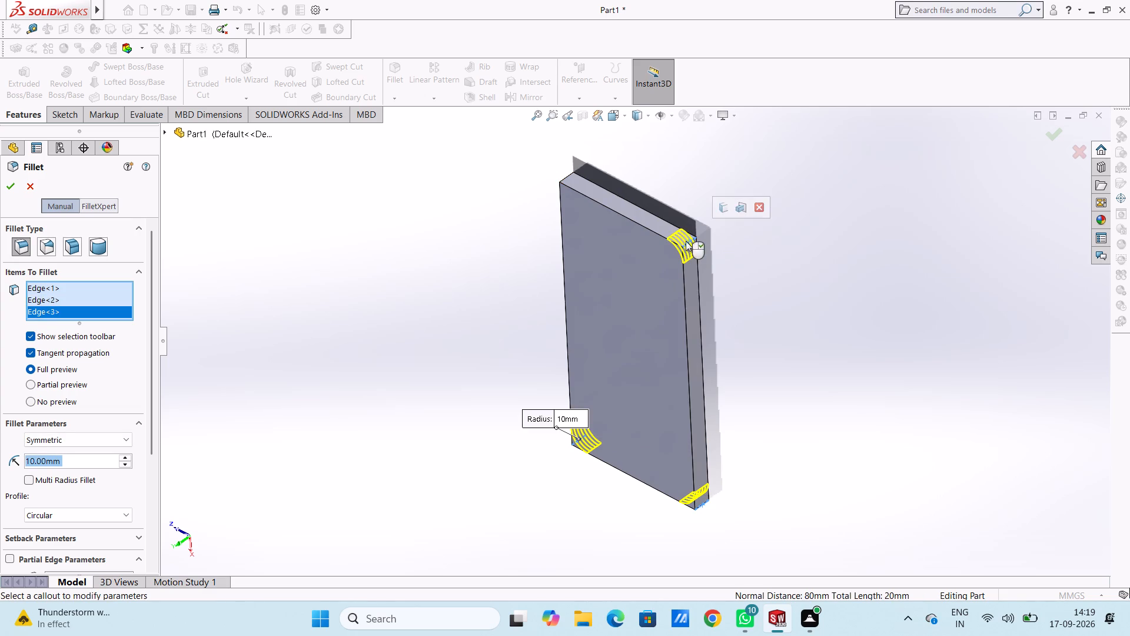
middle_drag(533, 175, 577, 233)
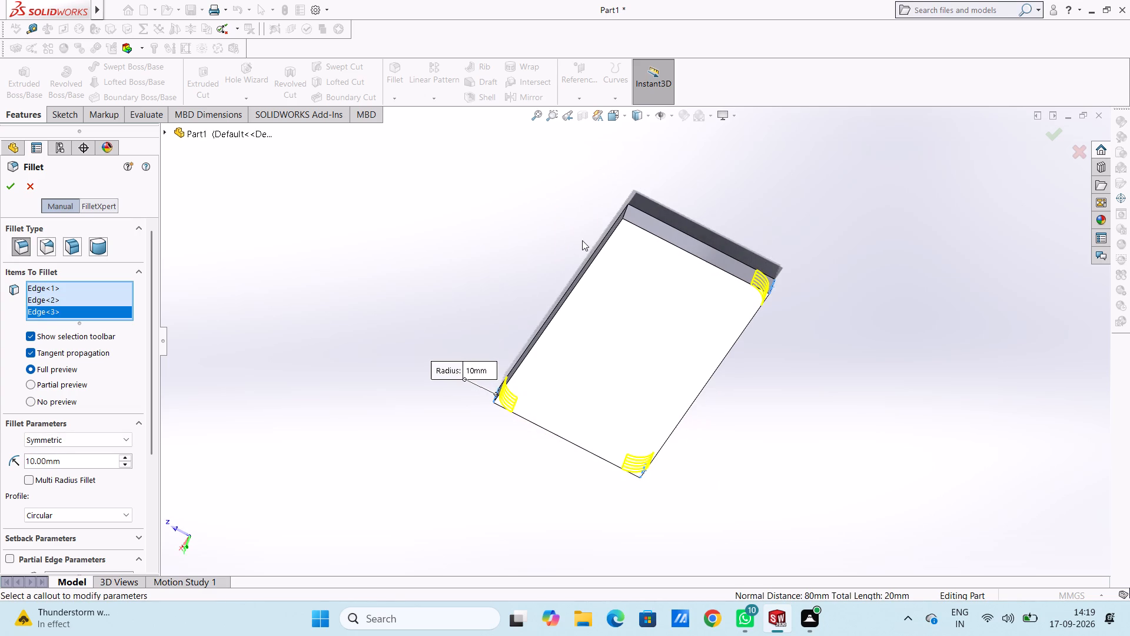
scroll(618, 227, down, 4)
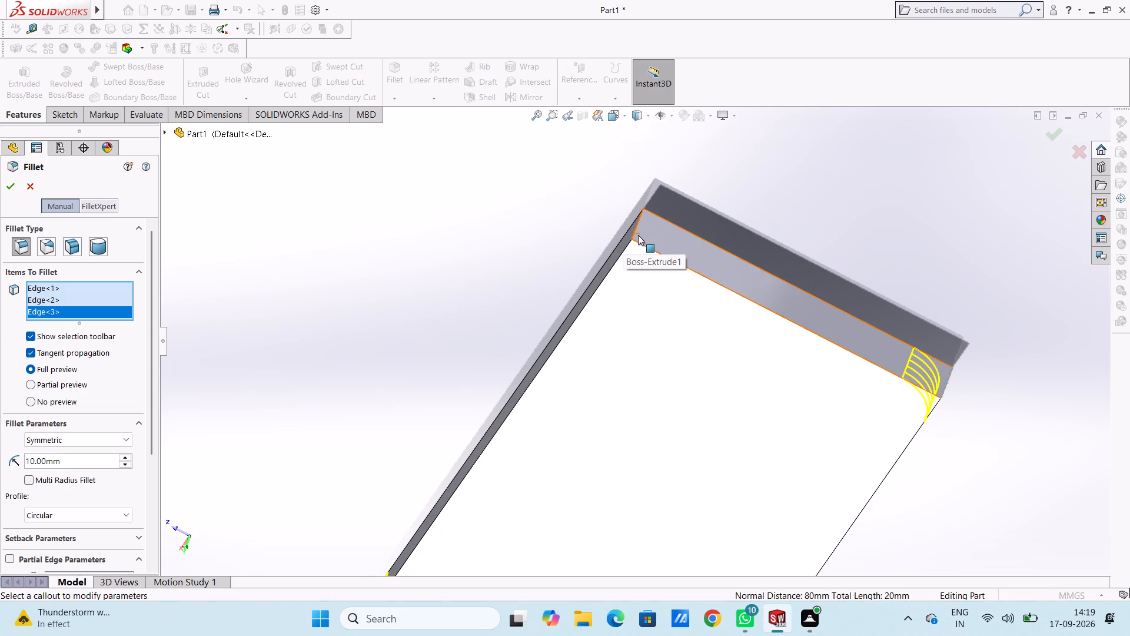
click(635, 233)
scroll(635, 233, up, 5)
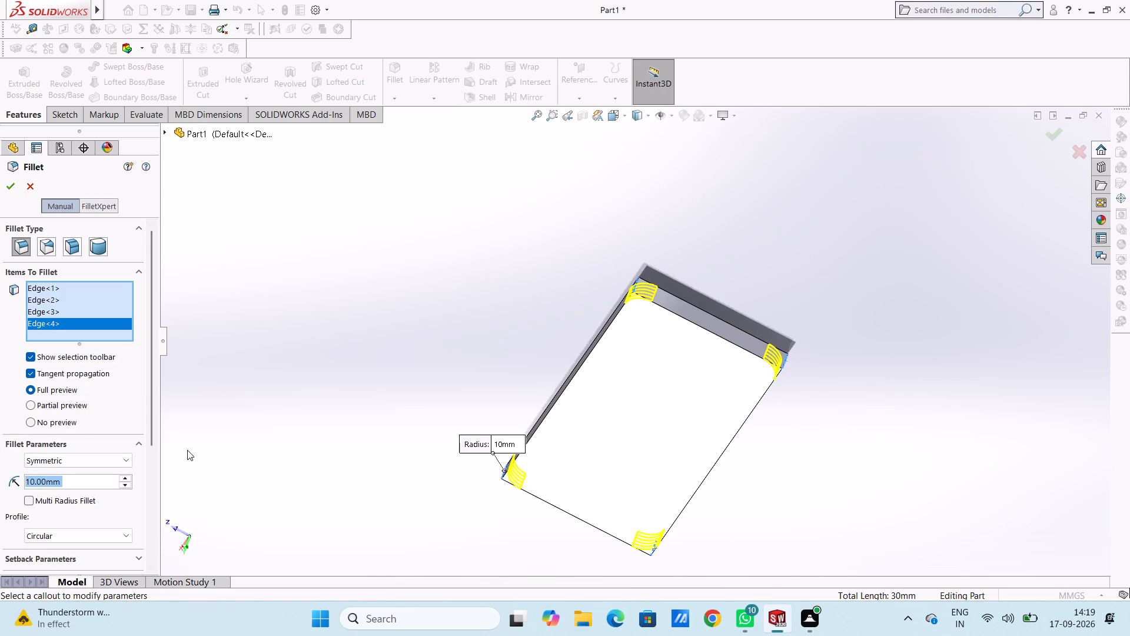
key(5)
key(Return)
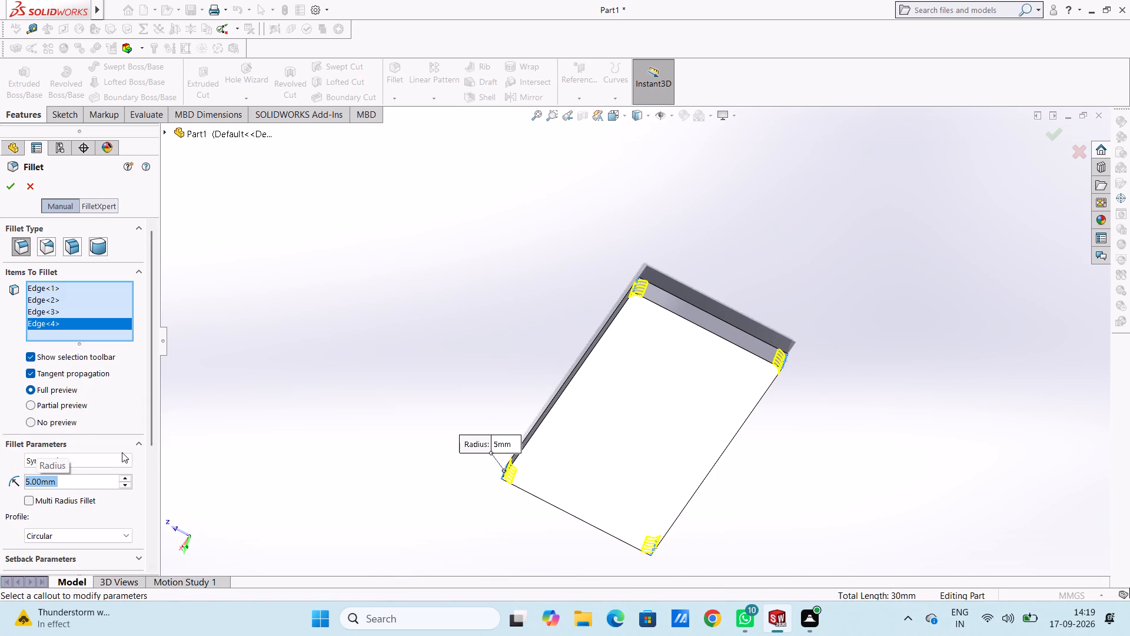
click(11, 188)
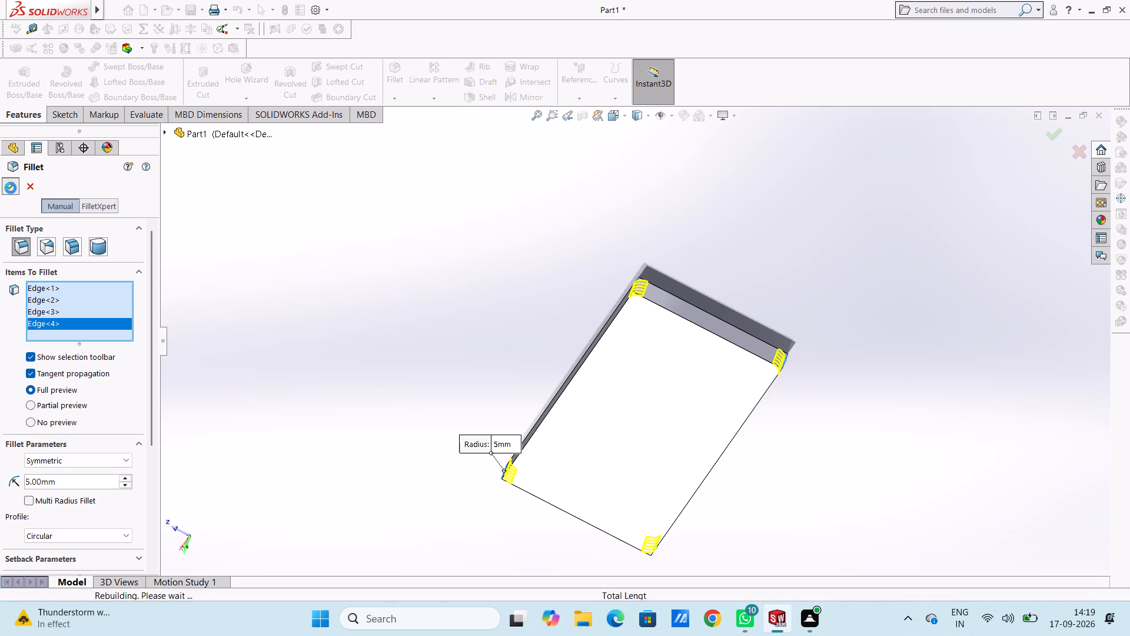
In a new sketch on the plate's top face, draw a vertical straight slot near the upper-left corner, 20 mm between centres and 10 mm wide.
middle_drag(486, 355, 503, 300)
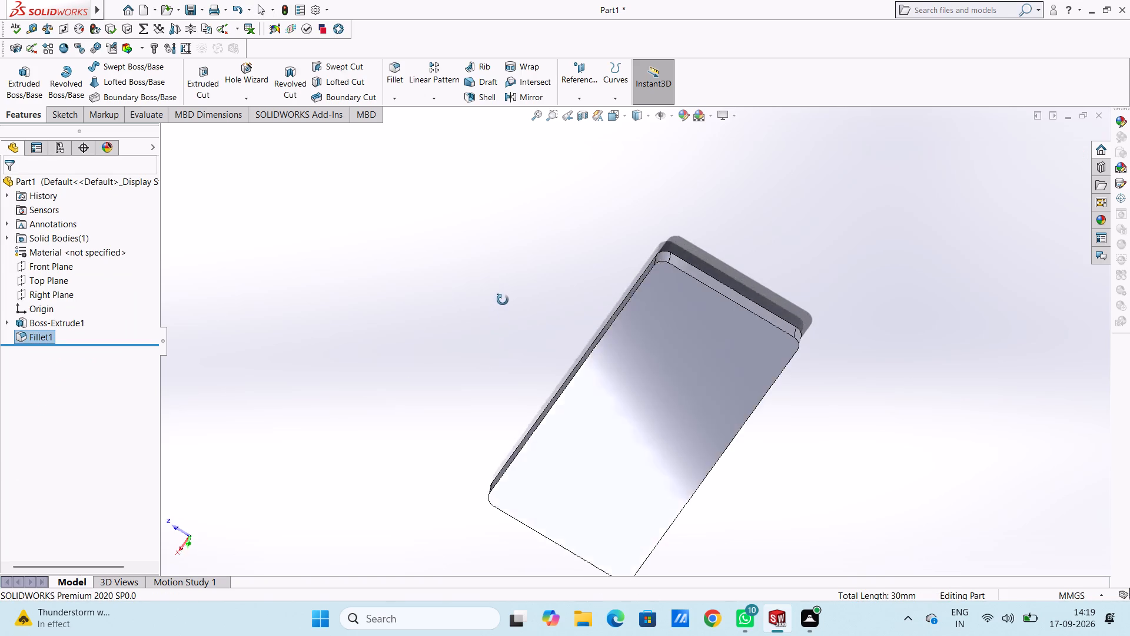
middle_drag(503, 300, 252, 353)
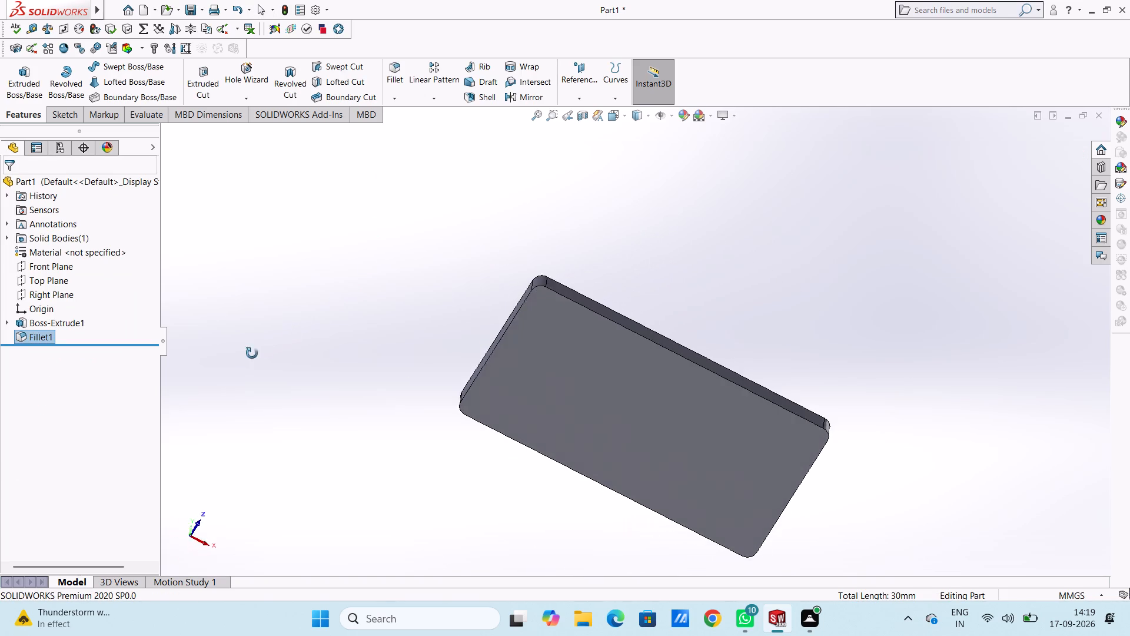
middle_drag(252, 353, 240, 358)
scroll(253, 359, up, 1)
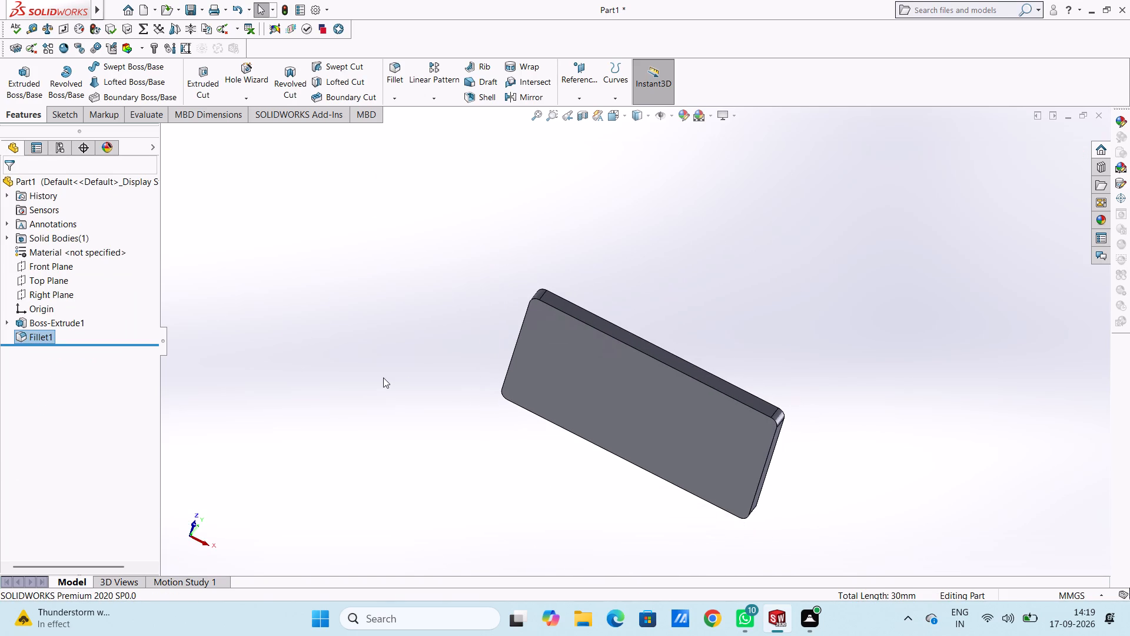
key(ctrl+5)
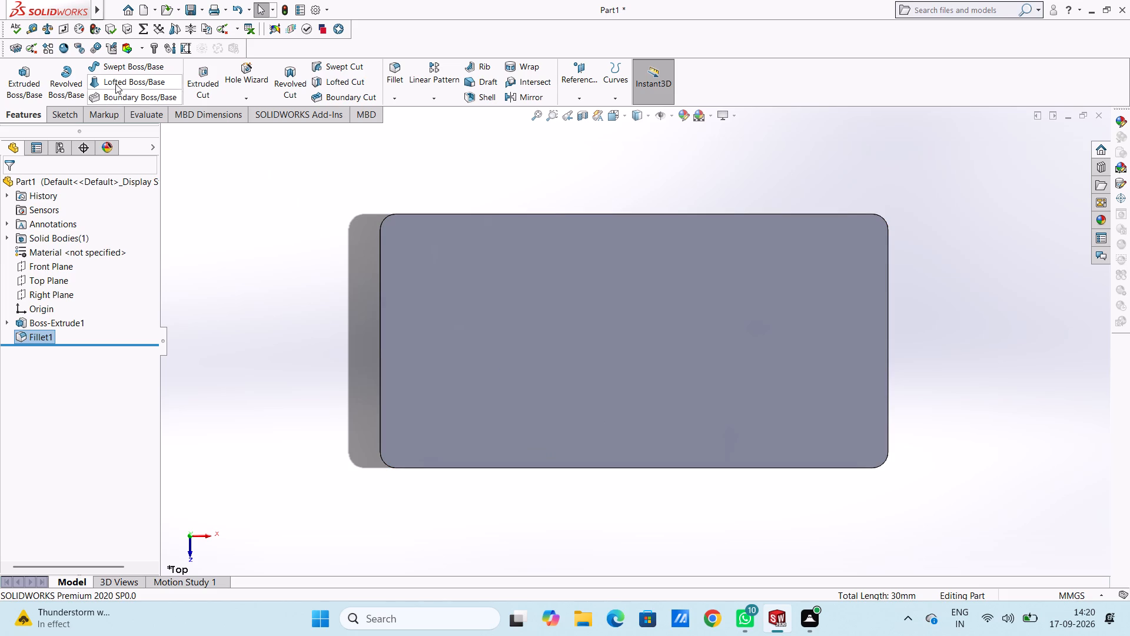
click(466, 253)
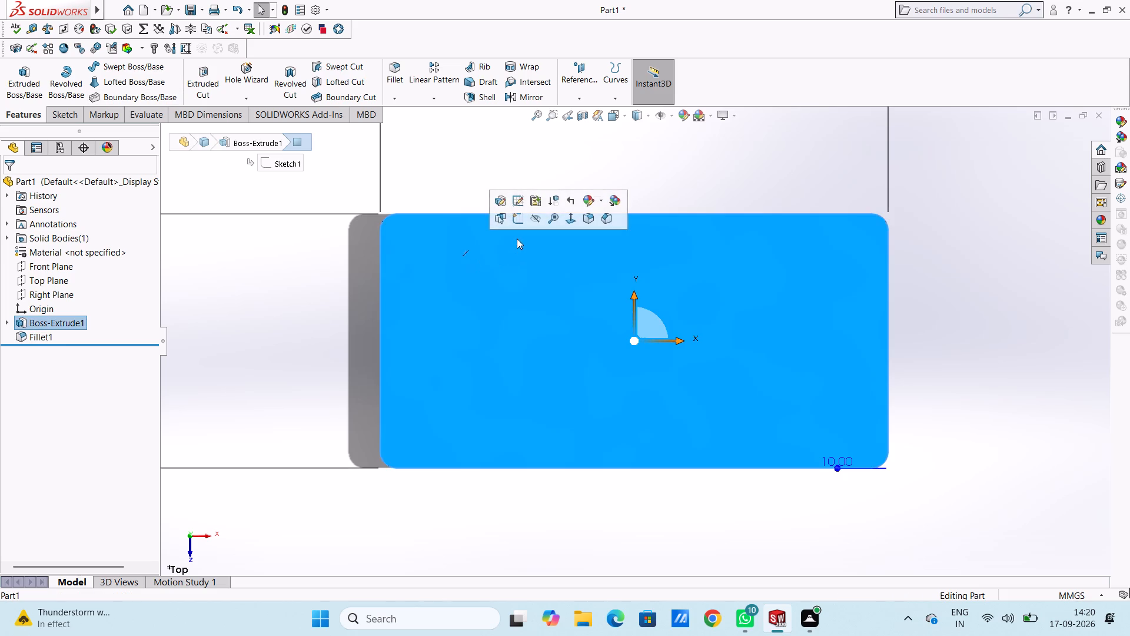
click(518, 223)
click(288, 287)
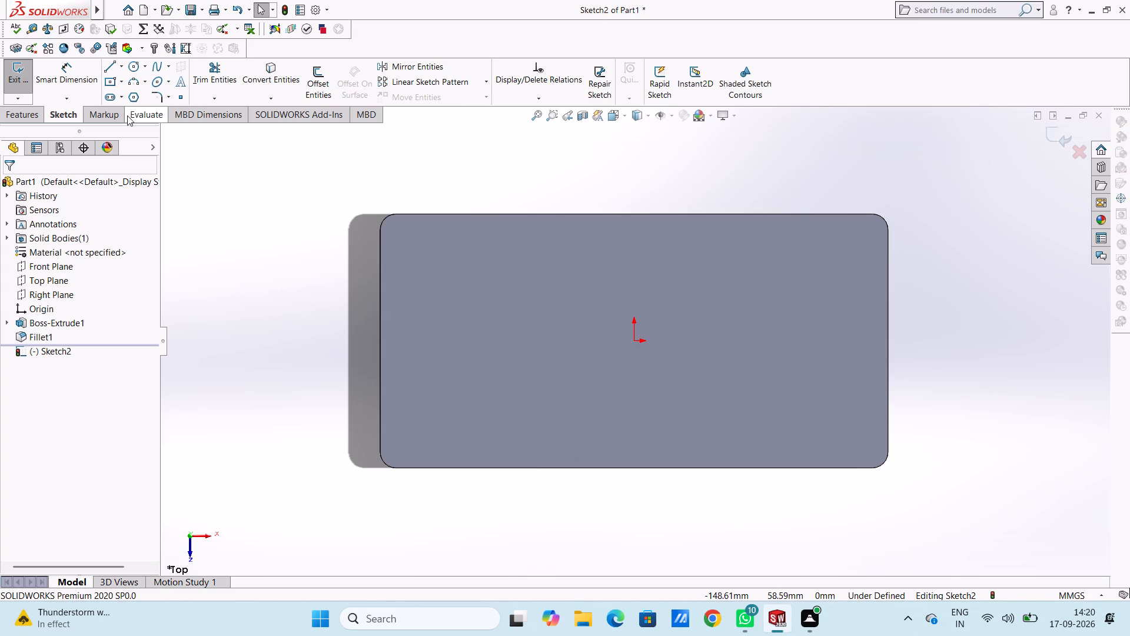
click(108, 97)
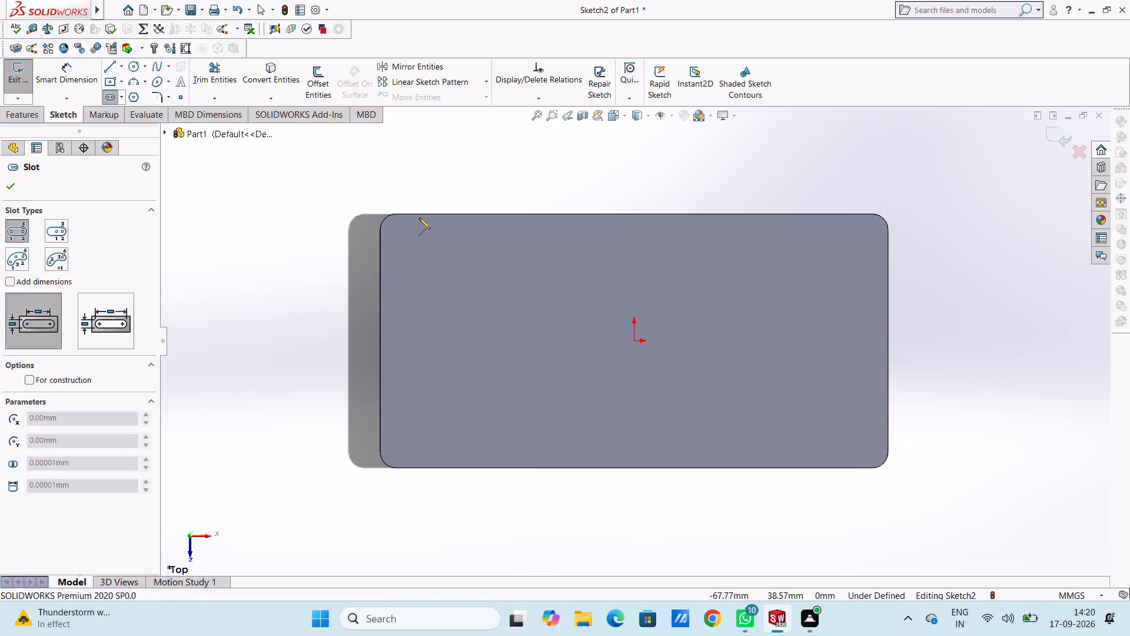
click(417, 250)
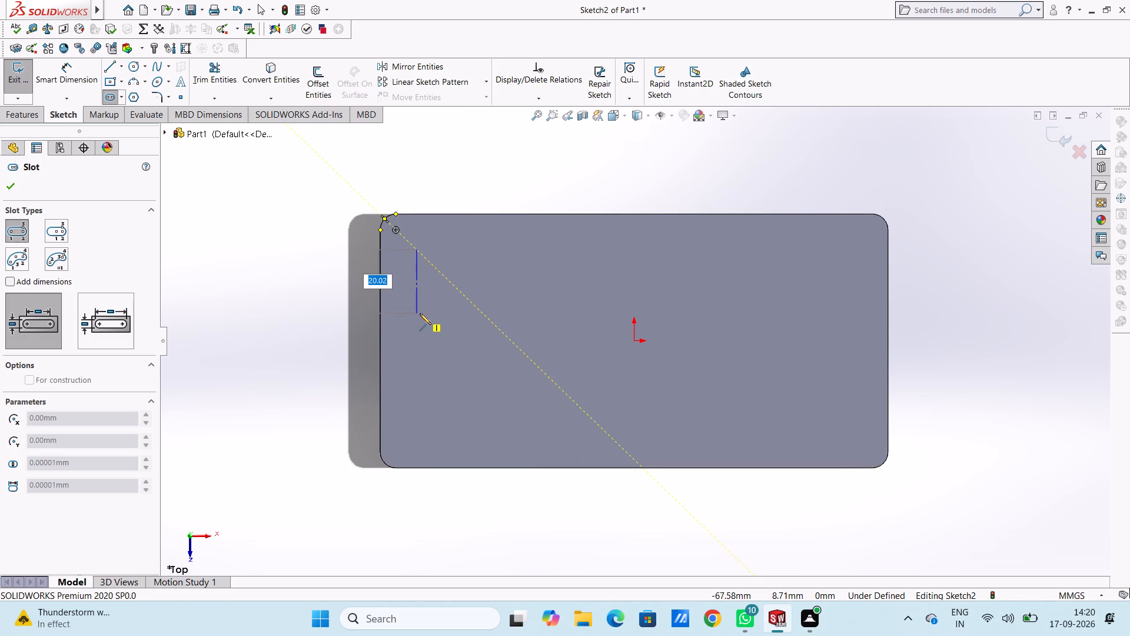
text(20)
key(Return)
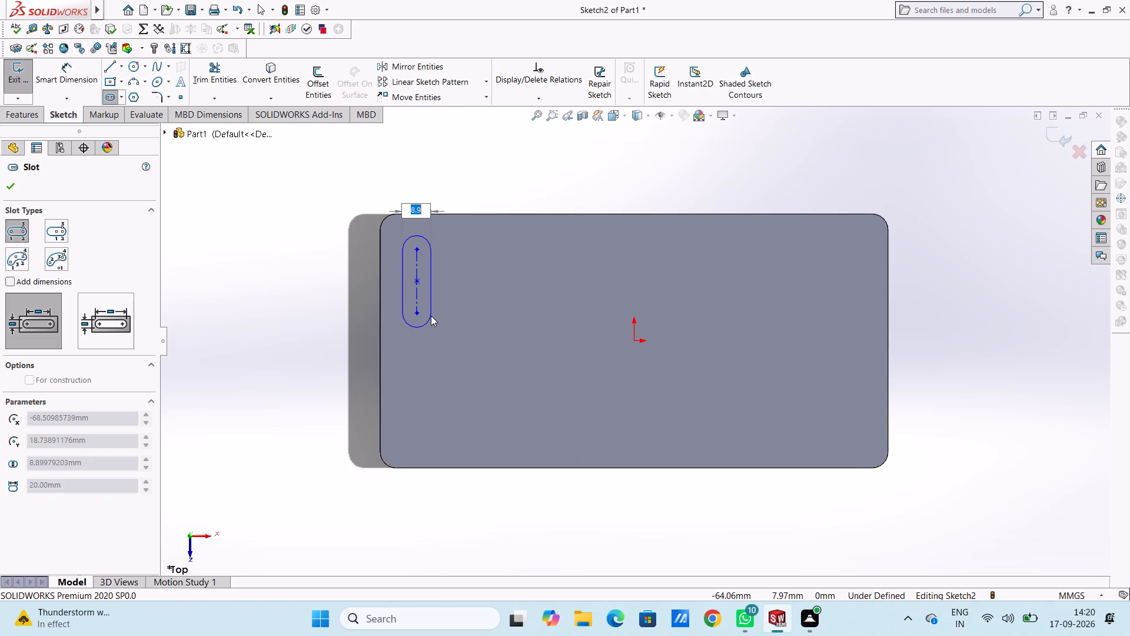
text(10)
key(Return)
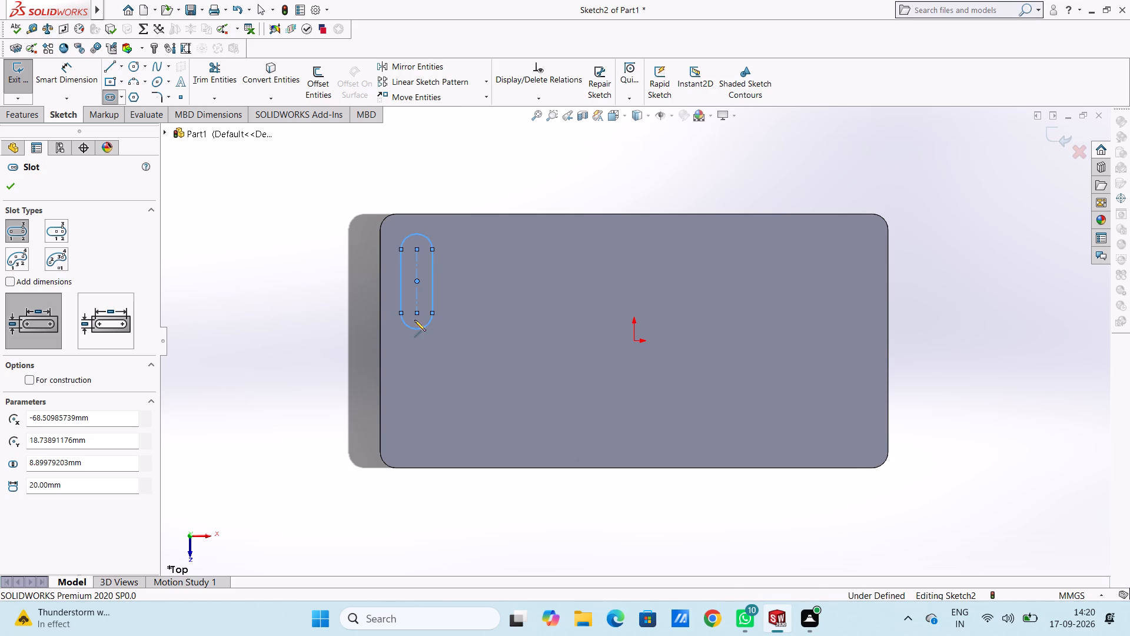
Sketch a second vertical straight slot directly below and in line with the first, 20 mm between centres and 10 mm wide.
click(420, 370)
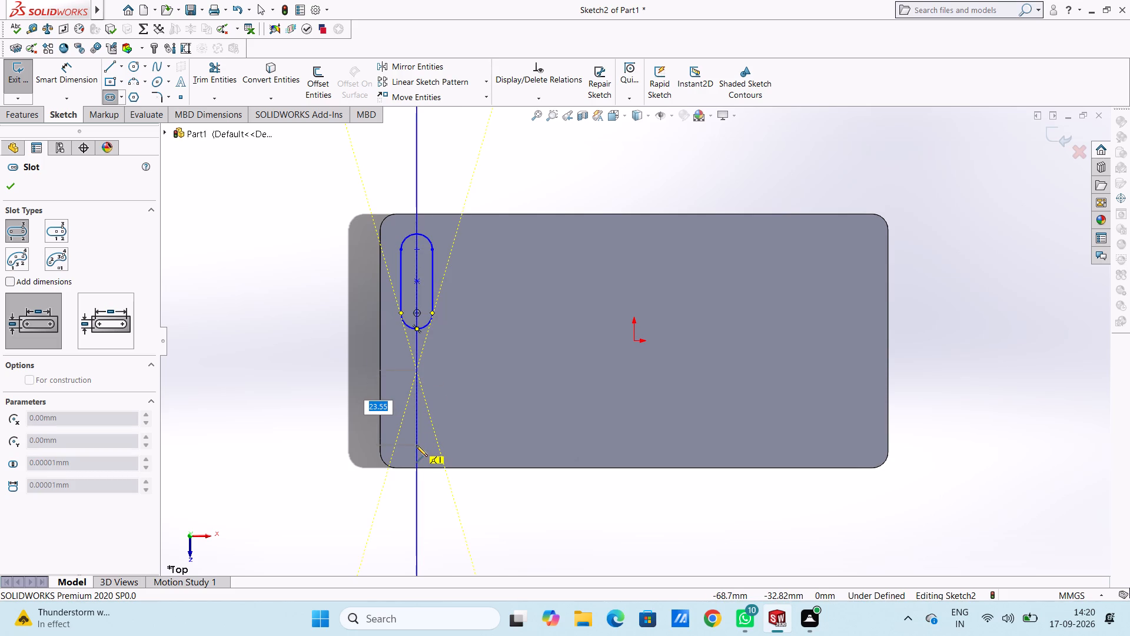
text(20)
key(Return)
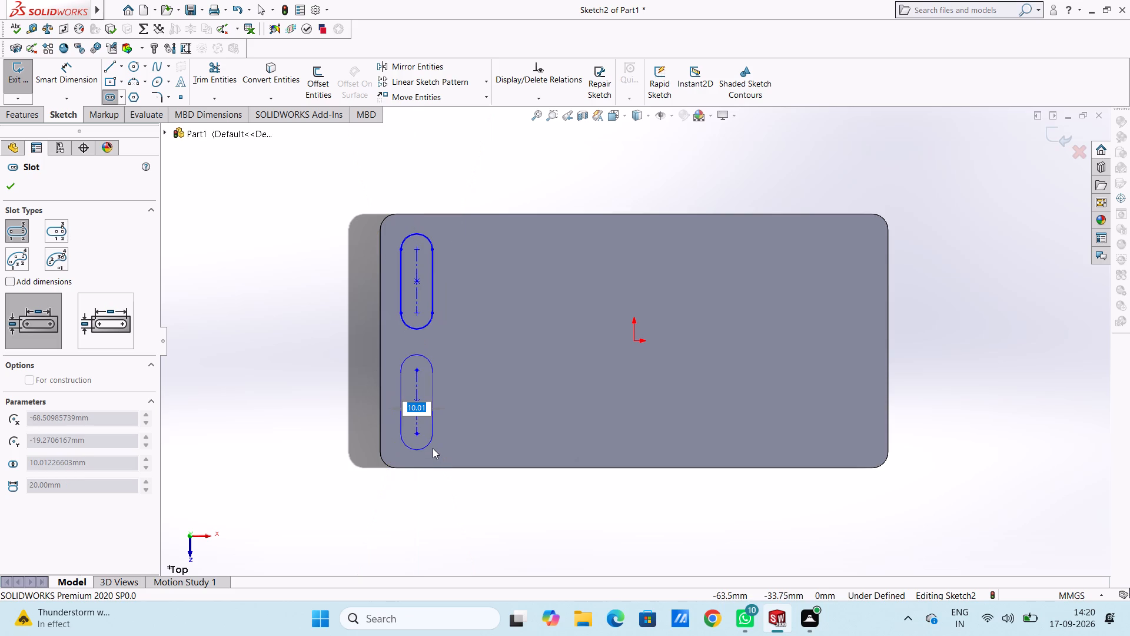
text(10)
key(Return)
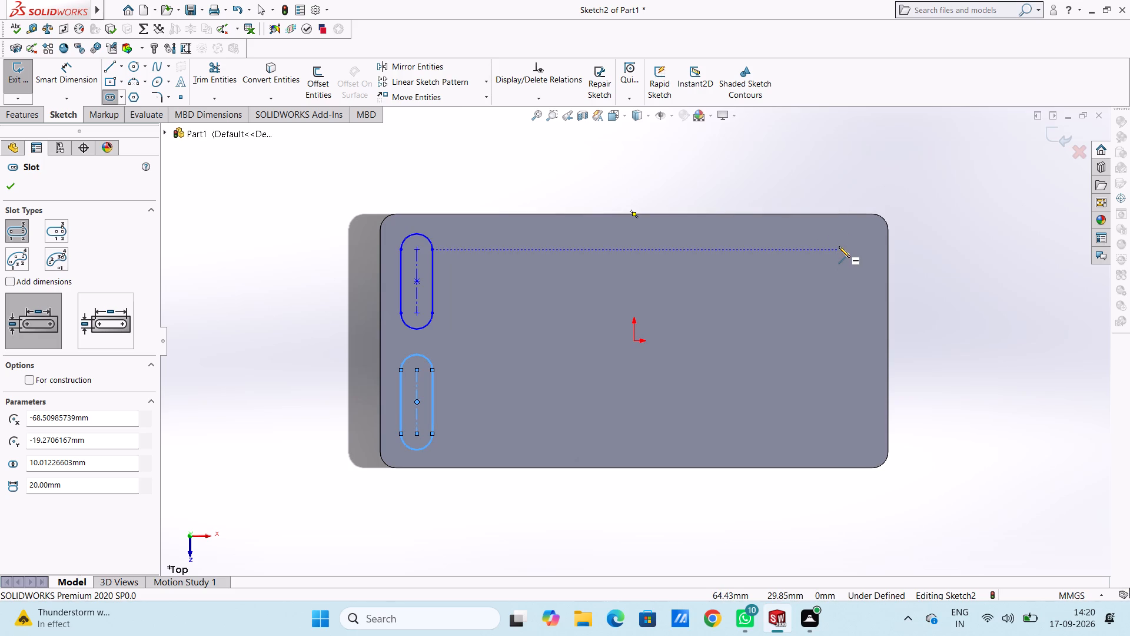
Sketch a third vertical straight slot near the plate's upper-right corner, level with the first slot, 20 mm between centres.
click(839, 246)
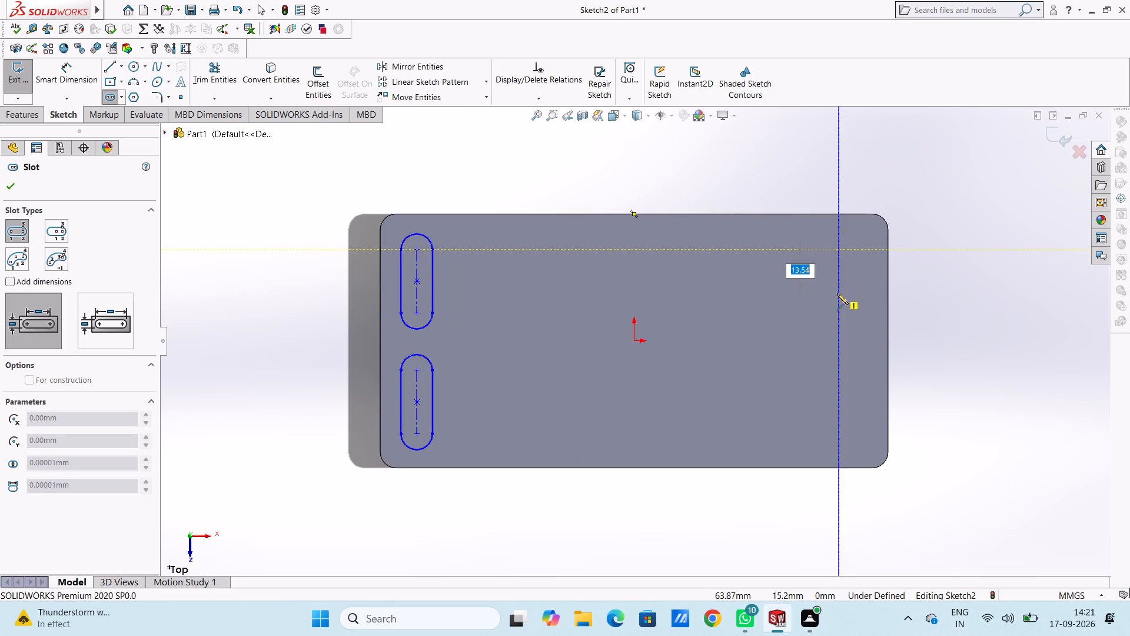
text(20)
key(Return)
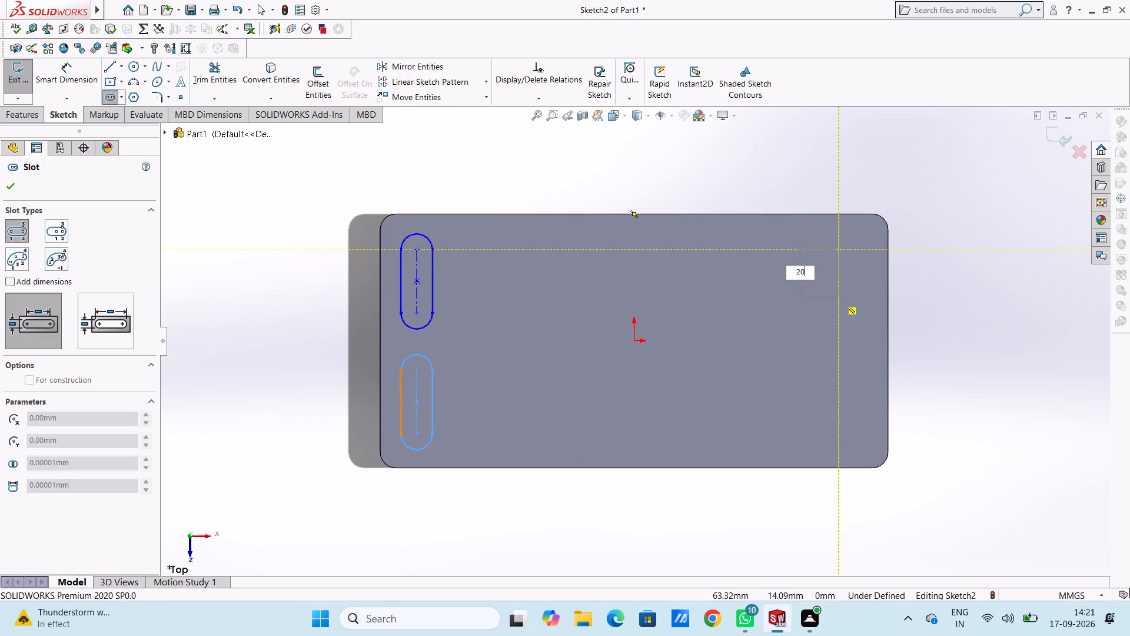
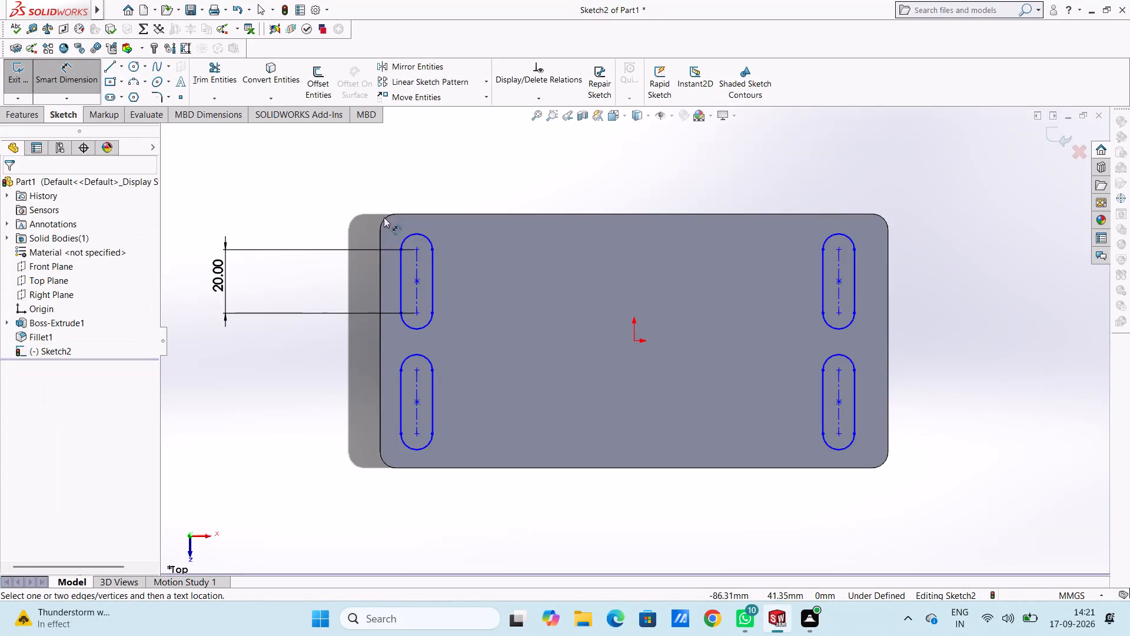
Add a 5 mm radius dimension to the top end arc of the plate's upper-left slot.
click(420, 233)
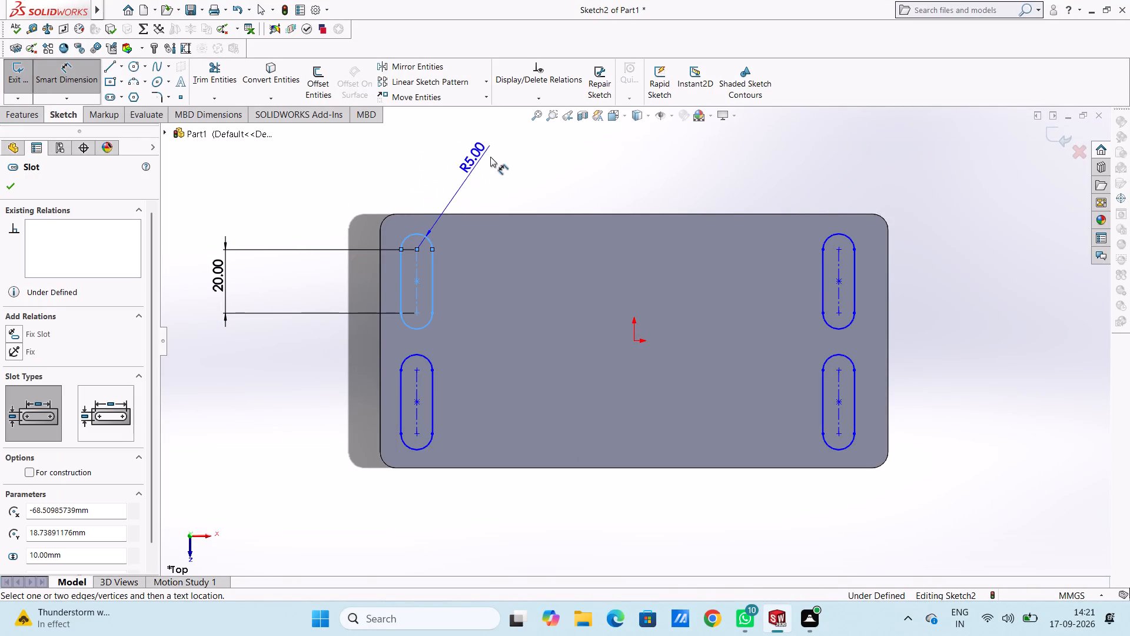
click(490, 156)
click(436, 137)
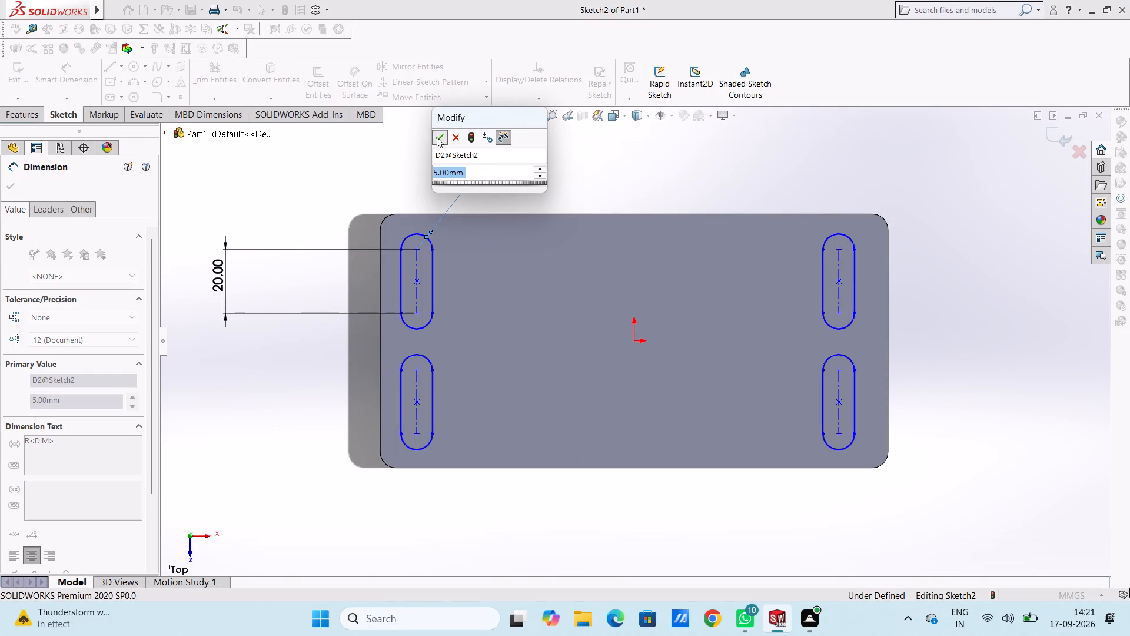
click(428, 165)
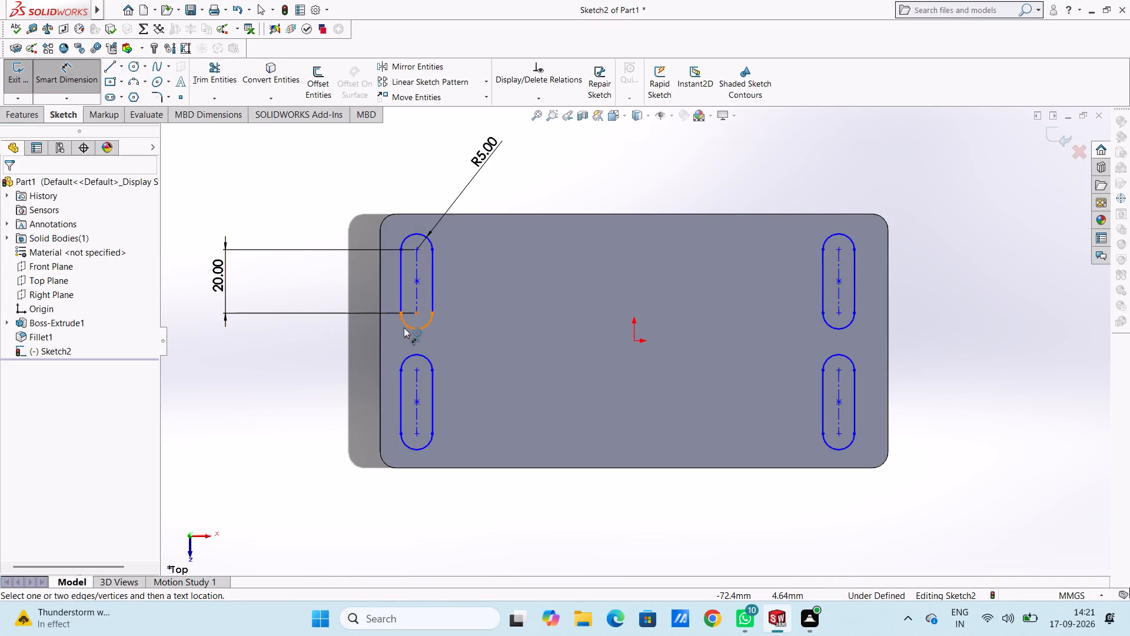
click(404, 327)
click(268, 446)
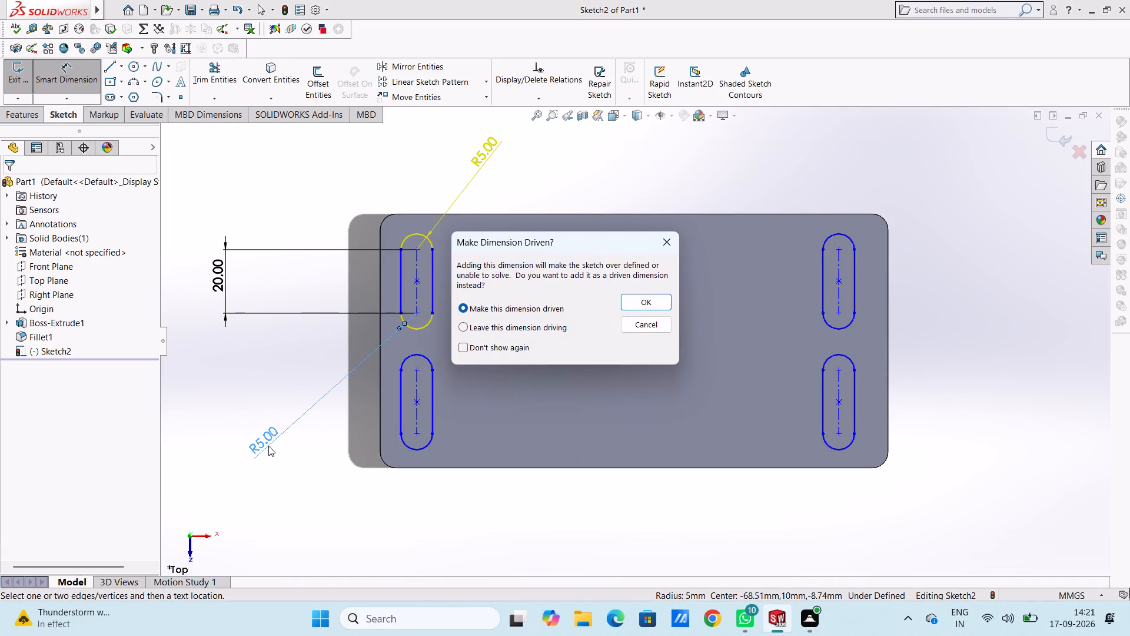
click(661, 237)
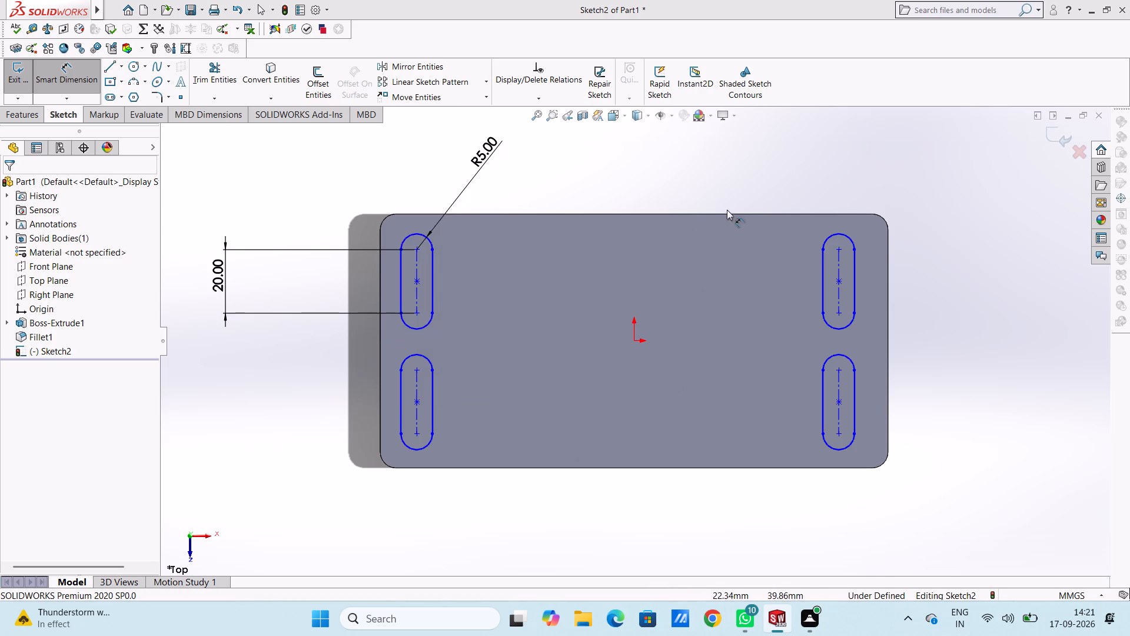
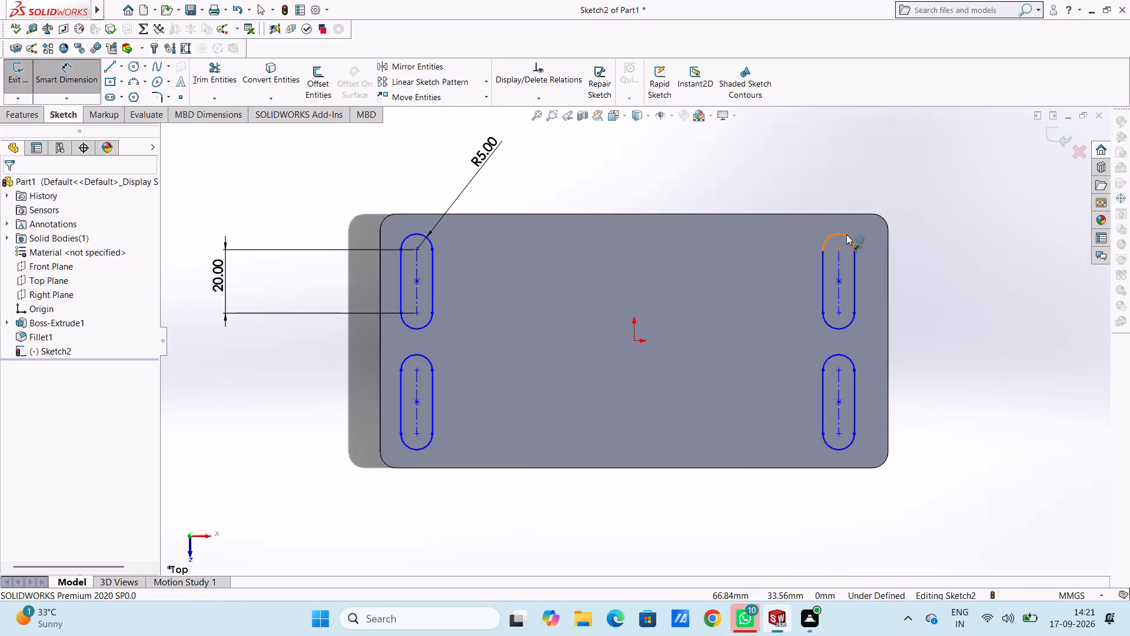
Add a radius dimension to the top end arc of the plate's upper-right slot.
click(846, 234)
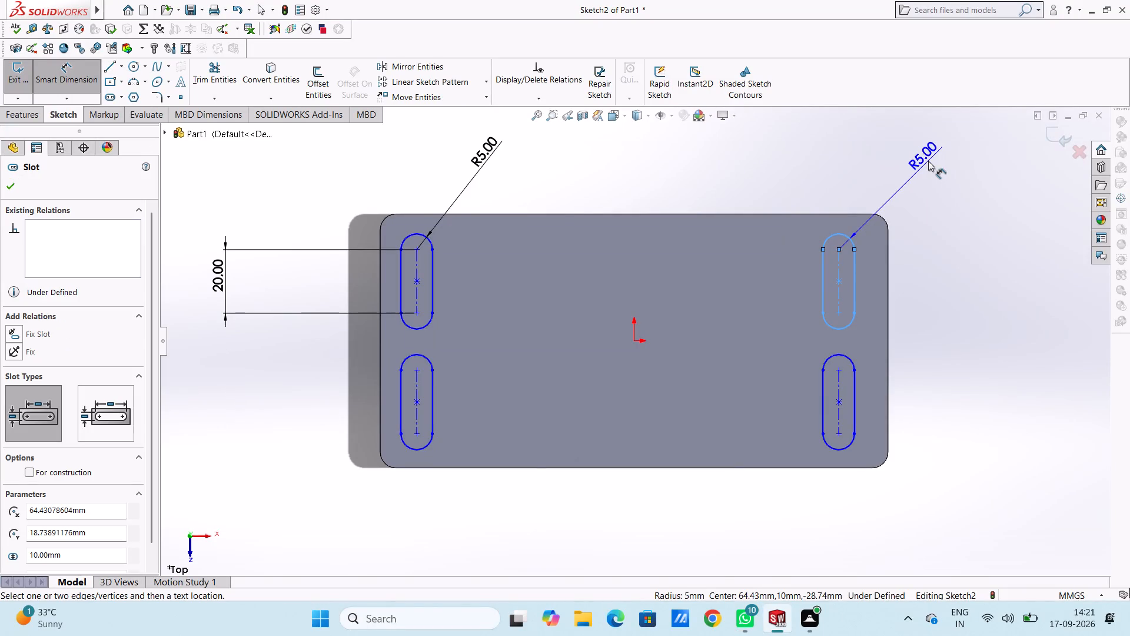
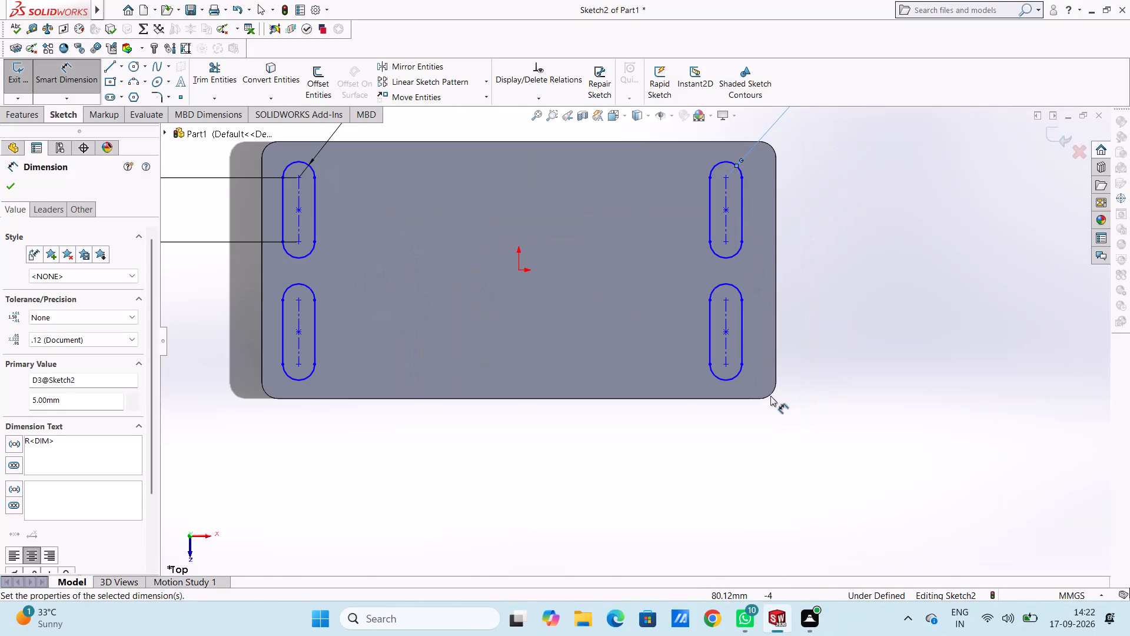
Add a radius dimension to the bottom end arc of the plate's lower-right slot.
click(730, 379)
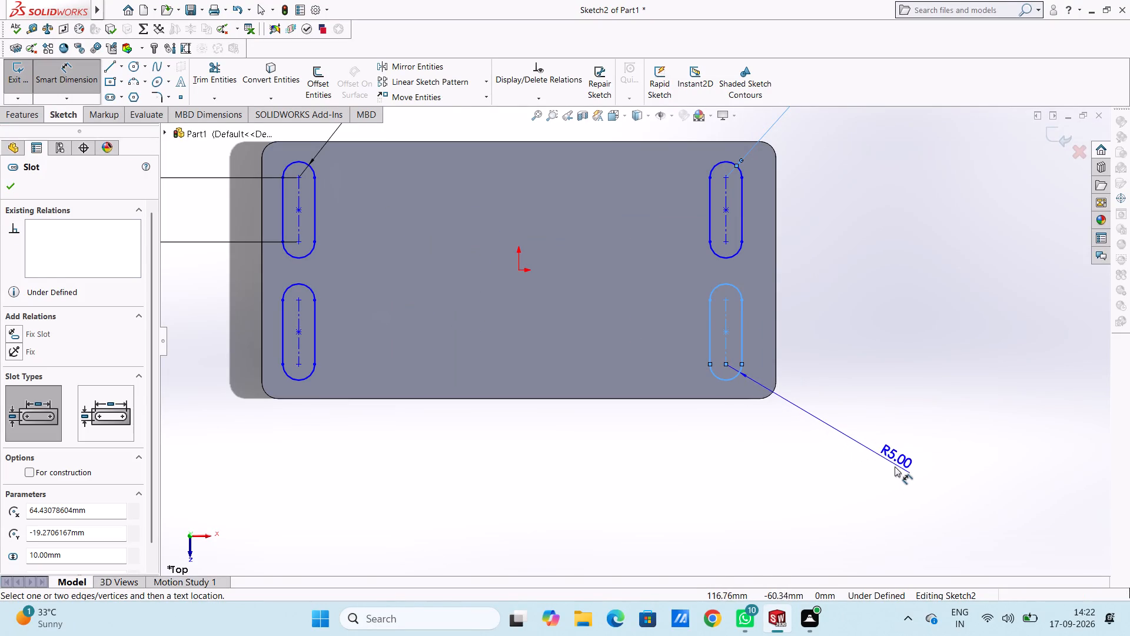
click(898, 484)
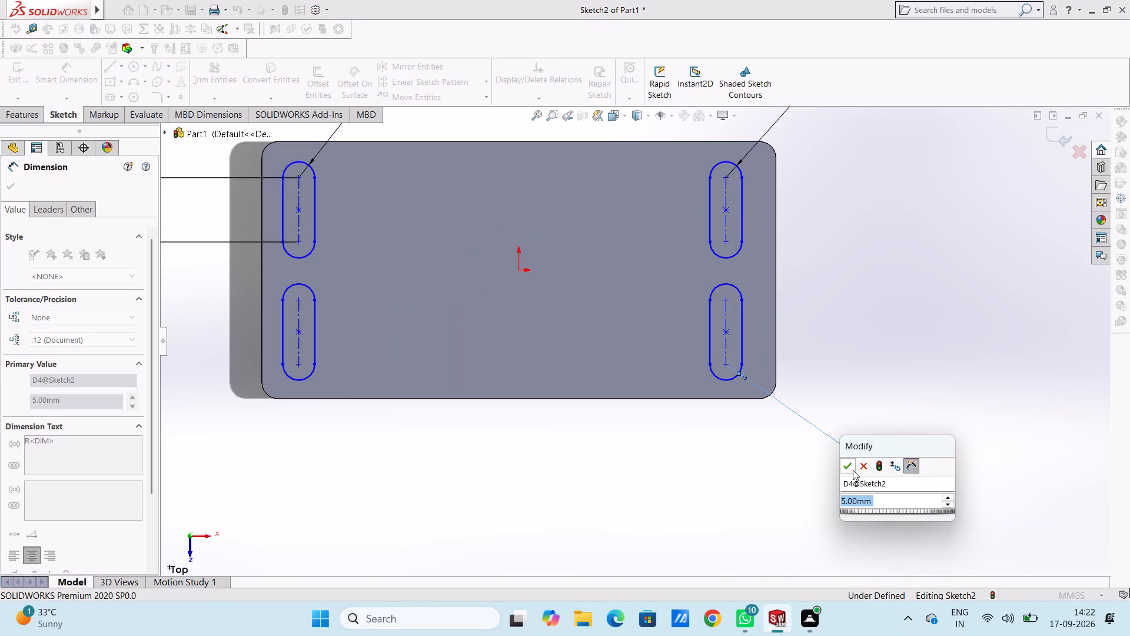
click(850, 469)
click(817, 479)
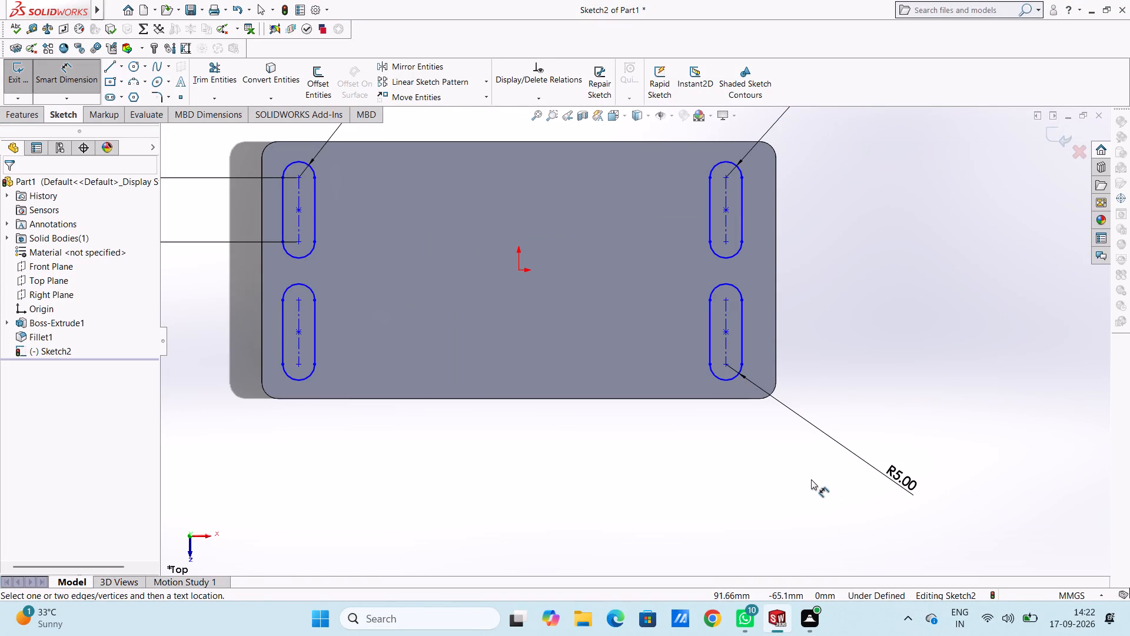
Add a radius dimension to the bottom end arc of the plate's lower-left slot.
scroll(710, 439, up, 3)
scroll(438, 291, down, 4)
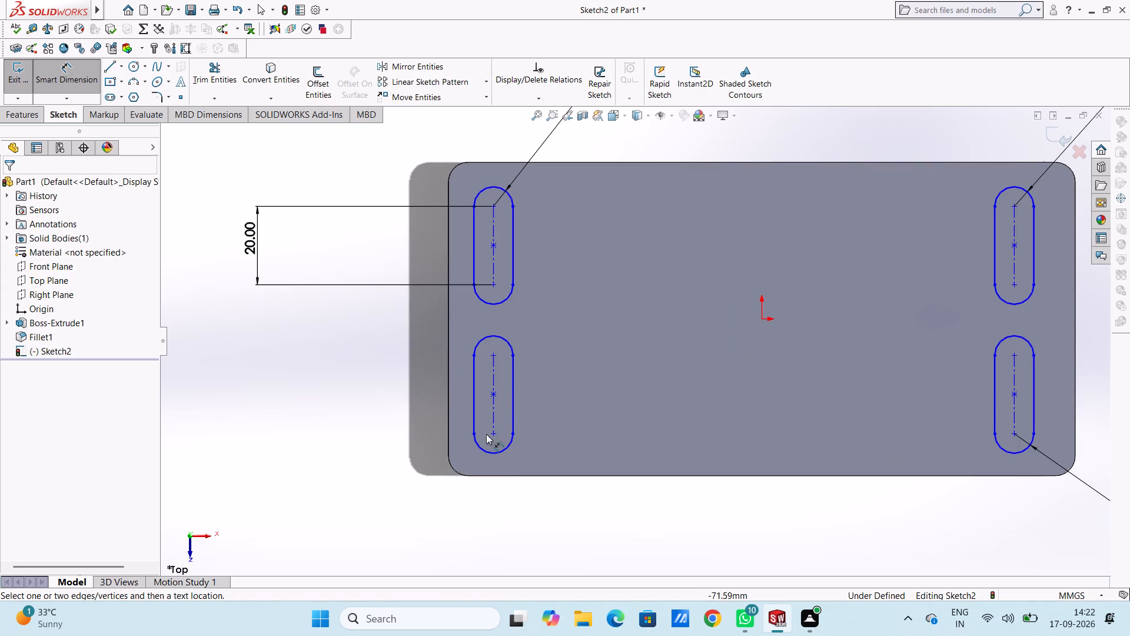
click(492, 456)
scroll(391, 521, up, 1)
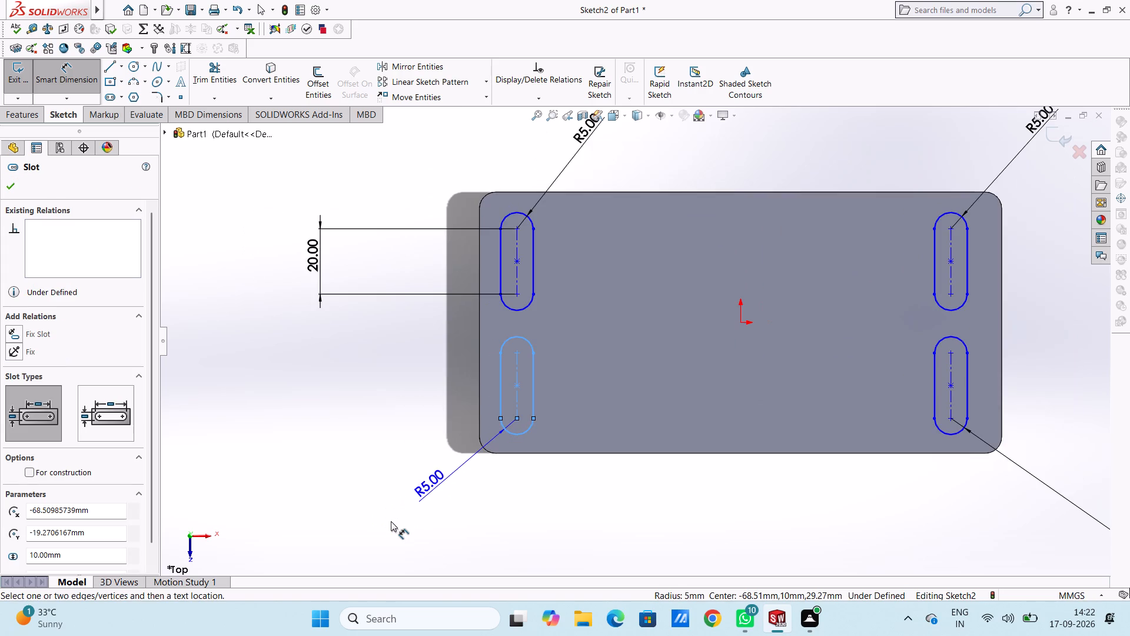
click(390, 516)
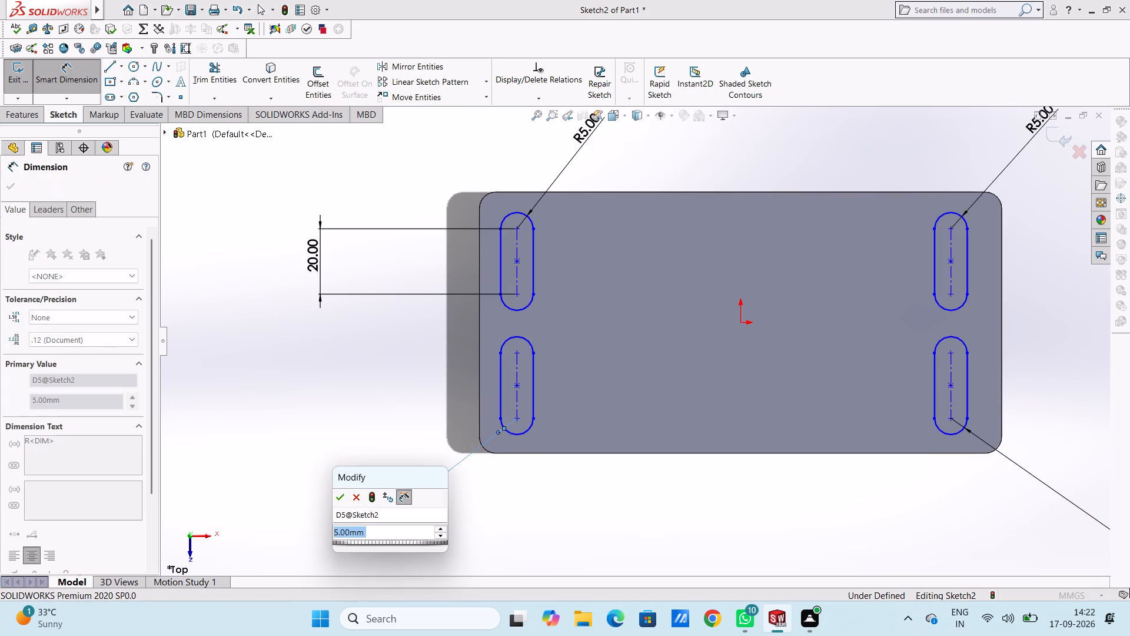
click(345, 501)
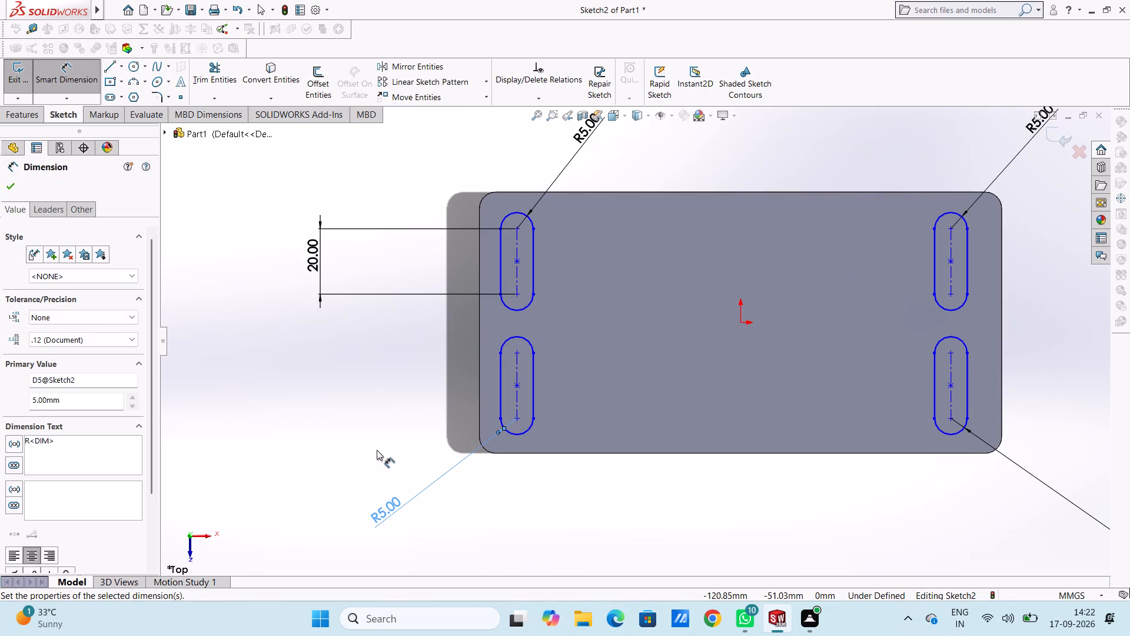
click(377, 450)
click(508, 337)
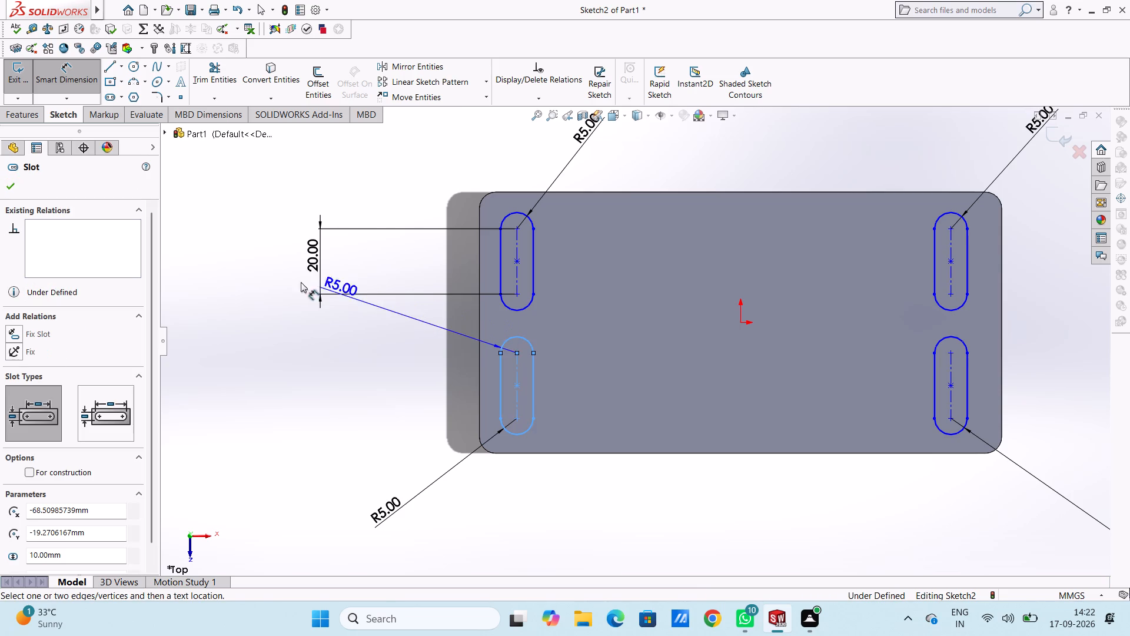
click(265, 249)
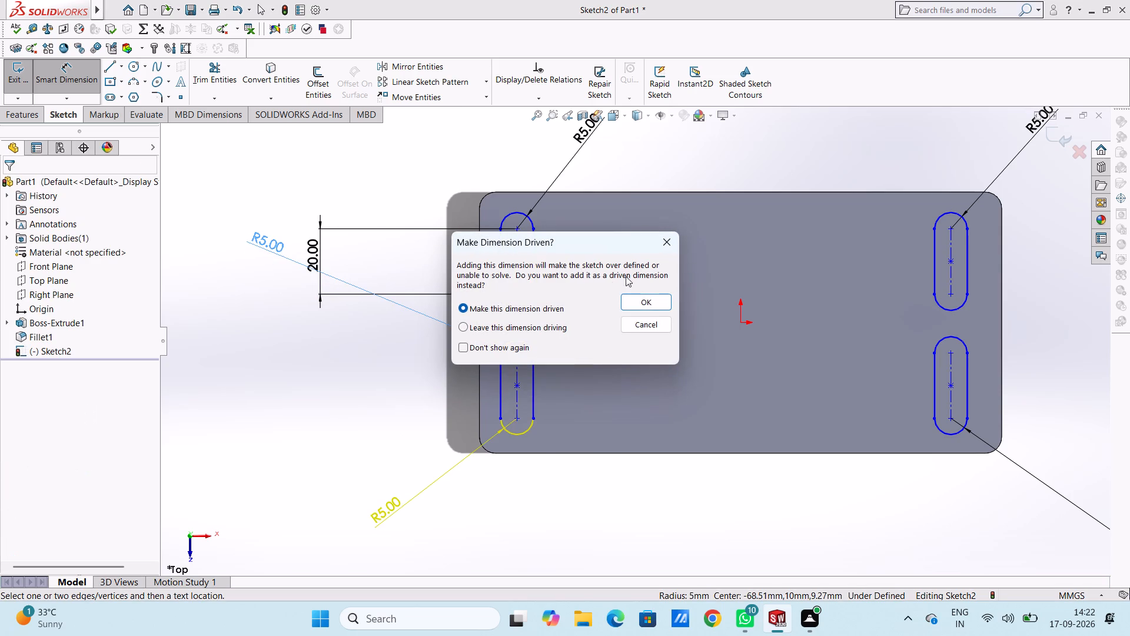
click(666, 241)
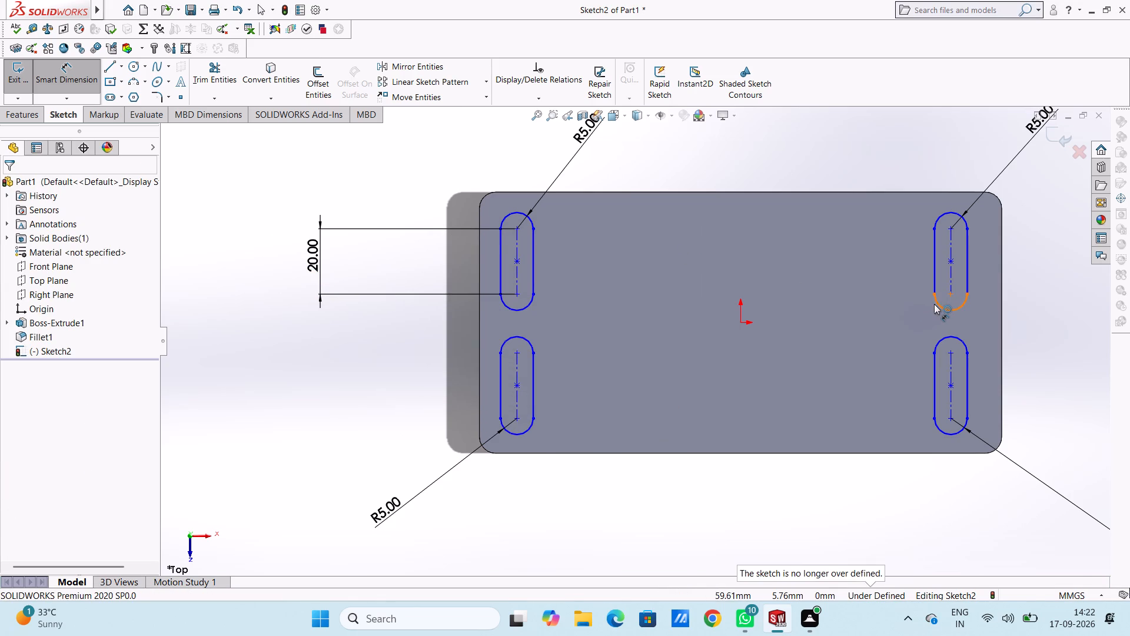
Dimension the length of the upper-right slot's vertical centreline, placing the dimension on the slot's inner side.
click(950, 273)
click(790, 274)
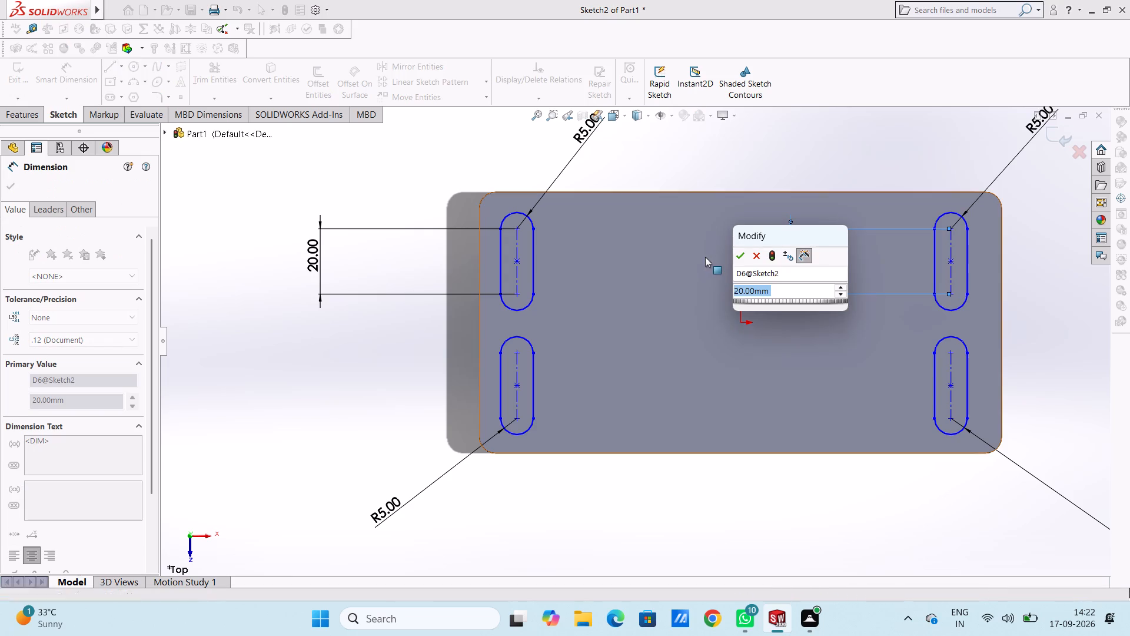
click(735, 256)
drag(694, 279, 688, 282)
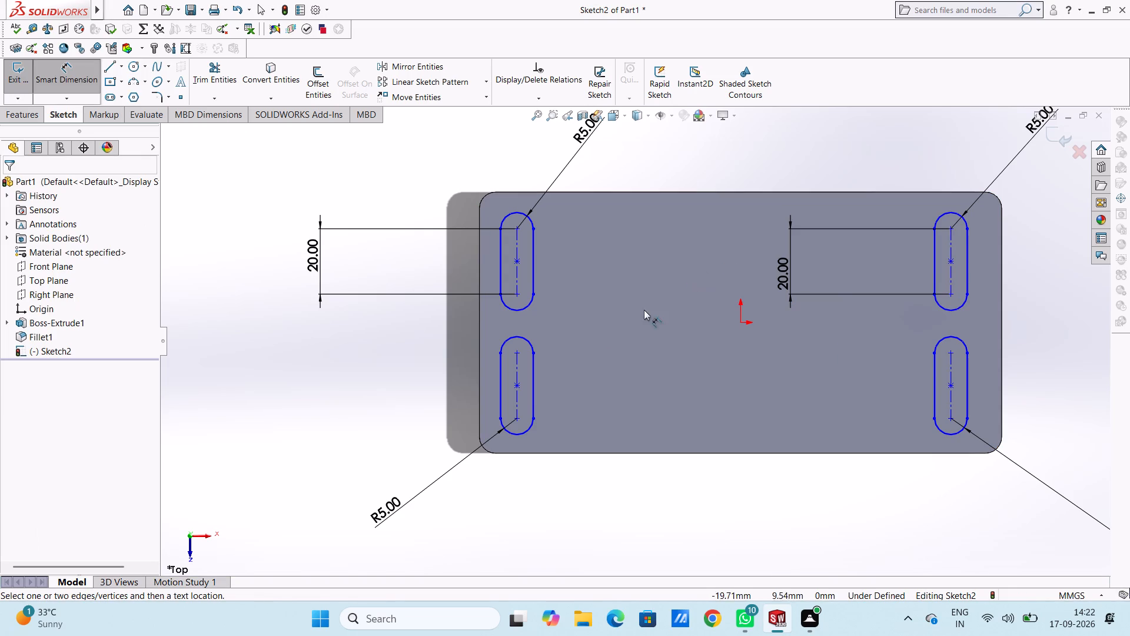
Dimension the length of the lower-left slot's vertical centreline, placing the dimension on the slot's inner side.
click(516, 393)
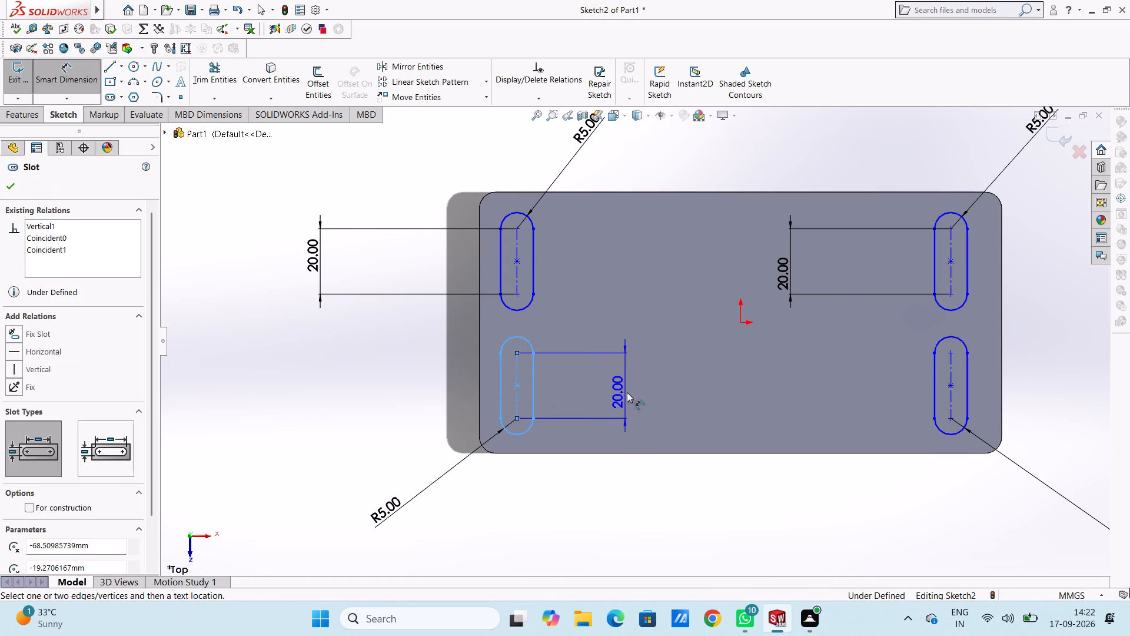
click(627, 392)
click(580, 375)
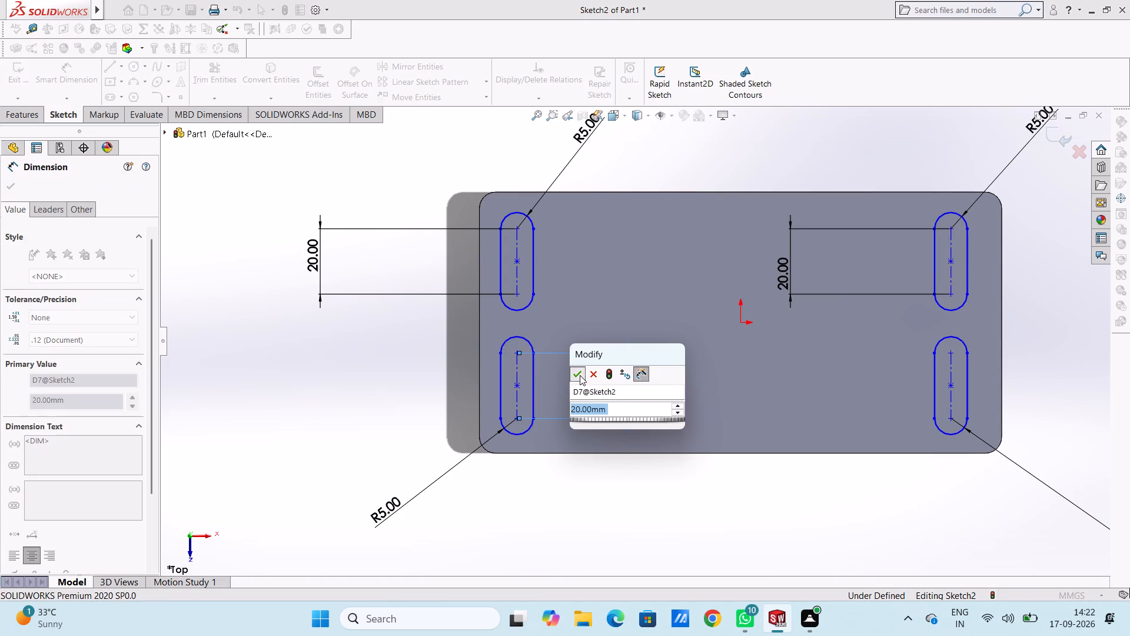
click(597, 315)
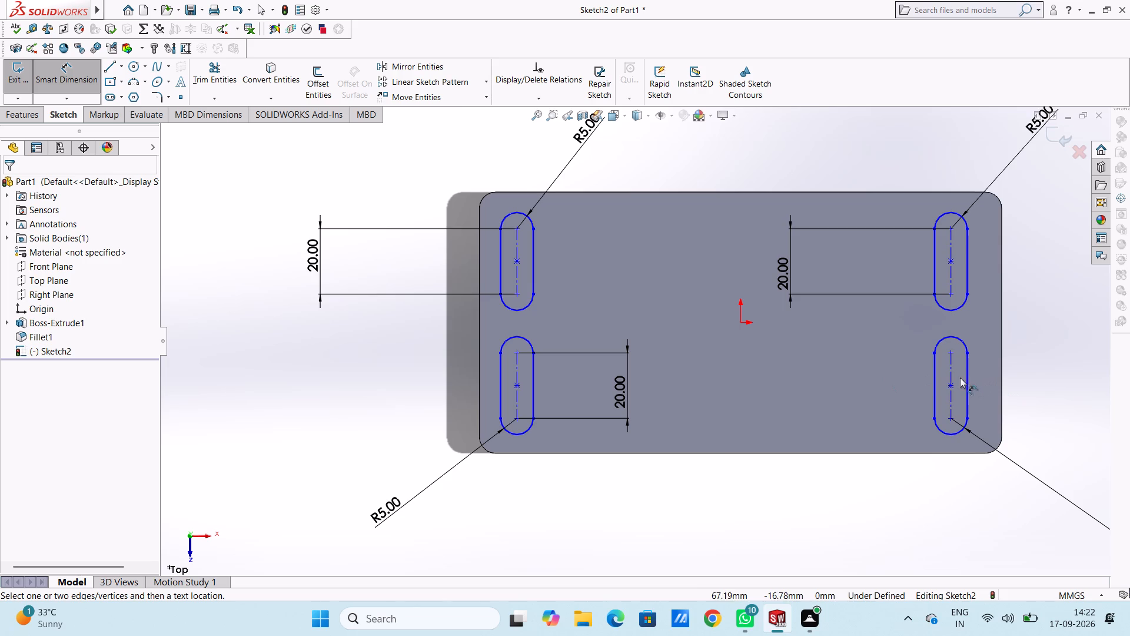
Dimension the length of the lower-right slot's vertical centreline, placing the dimension on the slot's inner side.
click(953, 372)
click(857, 382)
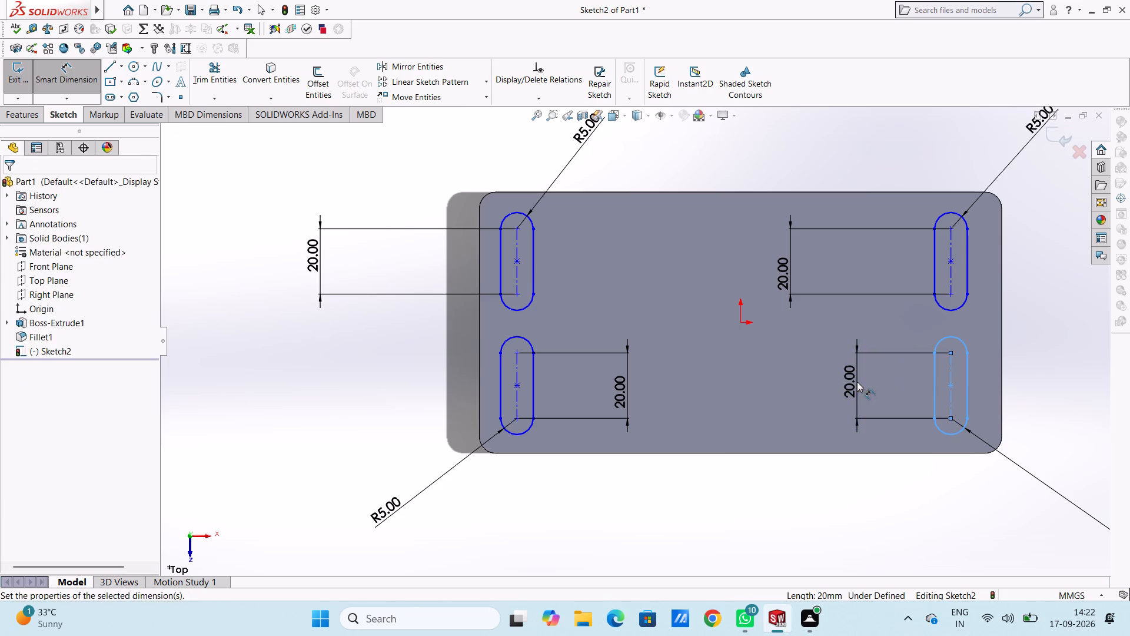
click(805, 358)
Dimension the lower-left slot's outer straight side 10 mm from the plate's left edge, with the dimension below the plate.
scroll(802, 362, up, 2)
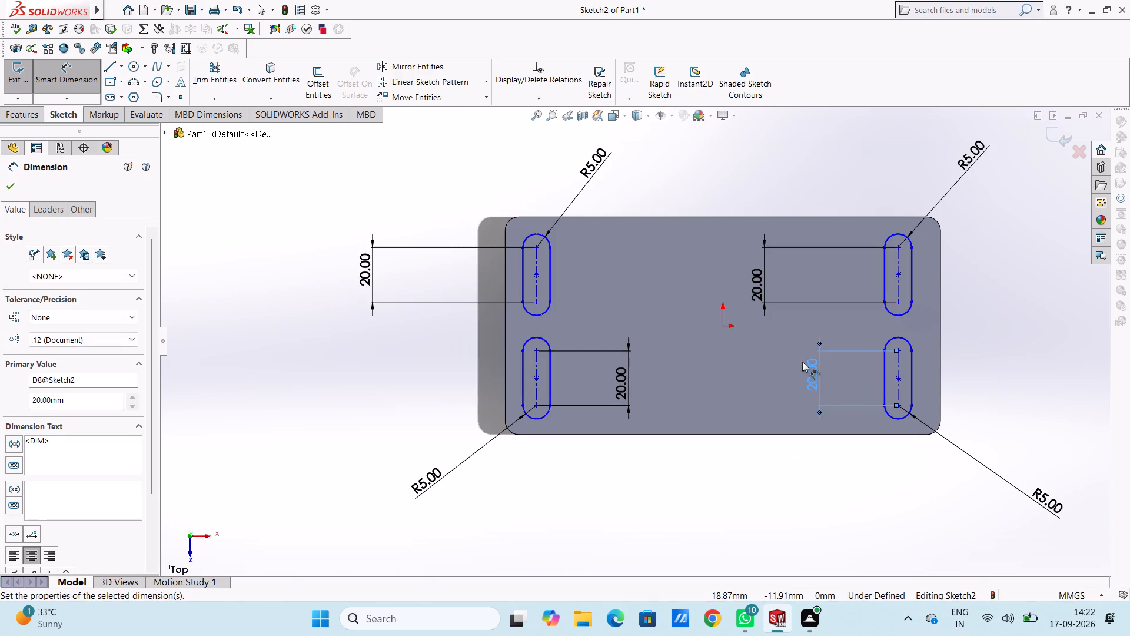
click(525, 379)
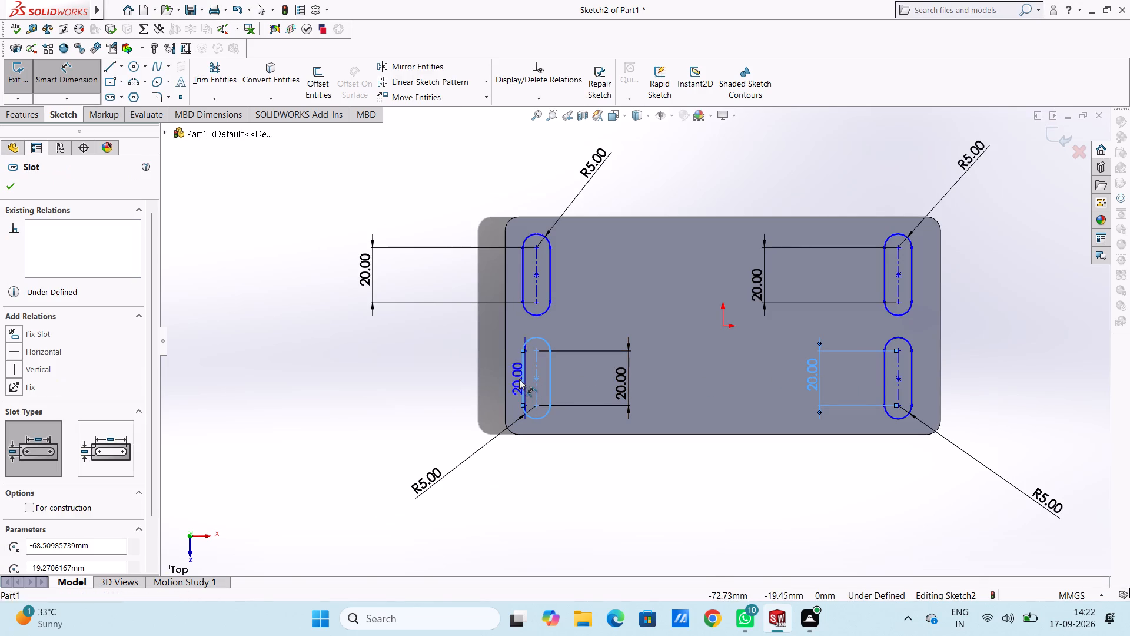
click(507, 380)
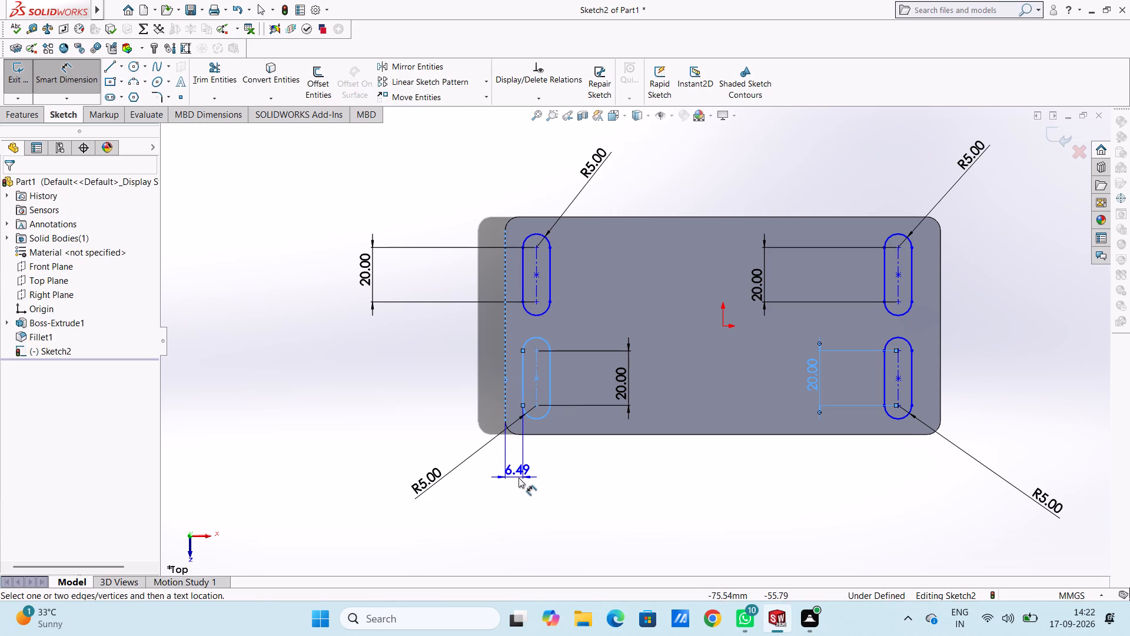
click(519, 478)
text(10)
key(Return)
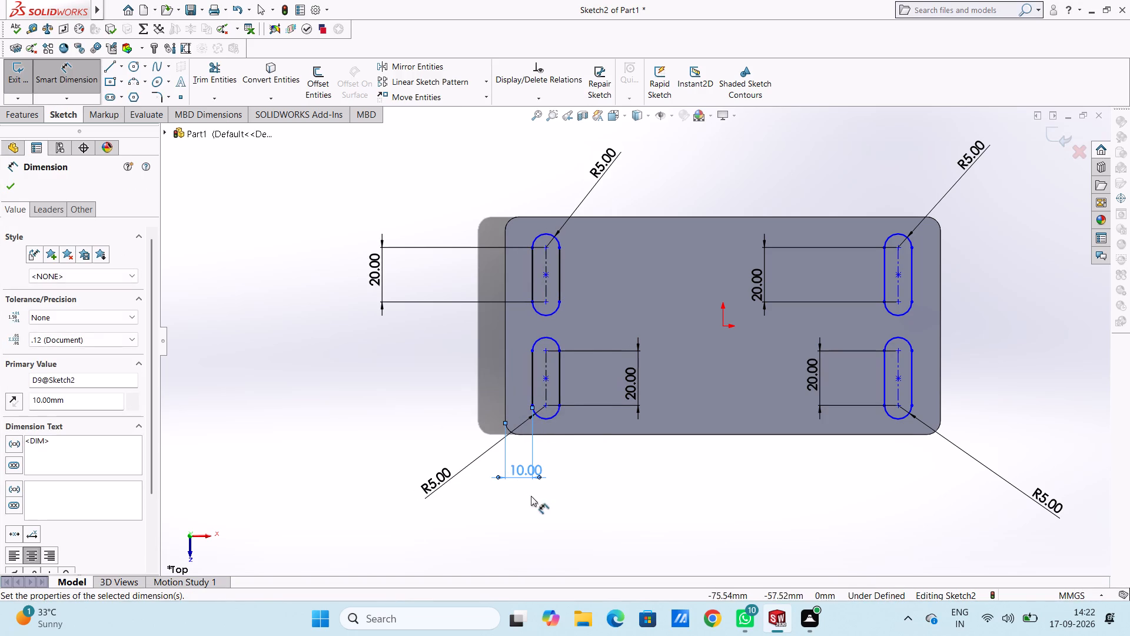
click(618, 463)
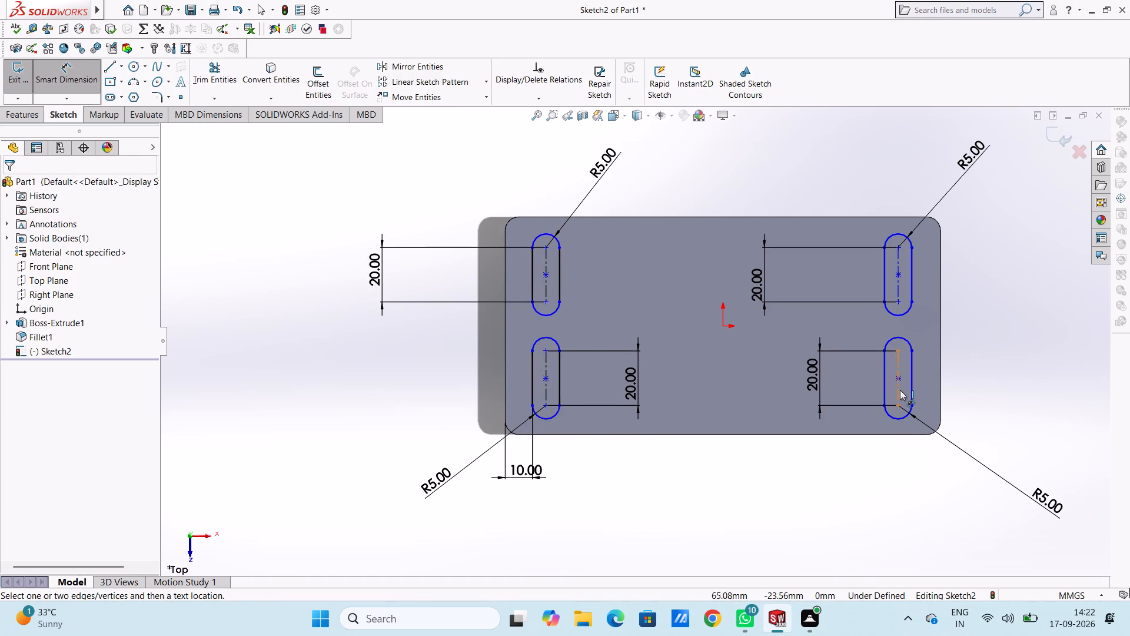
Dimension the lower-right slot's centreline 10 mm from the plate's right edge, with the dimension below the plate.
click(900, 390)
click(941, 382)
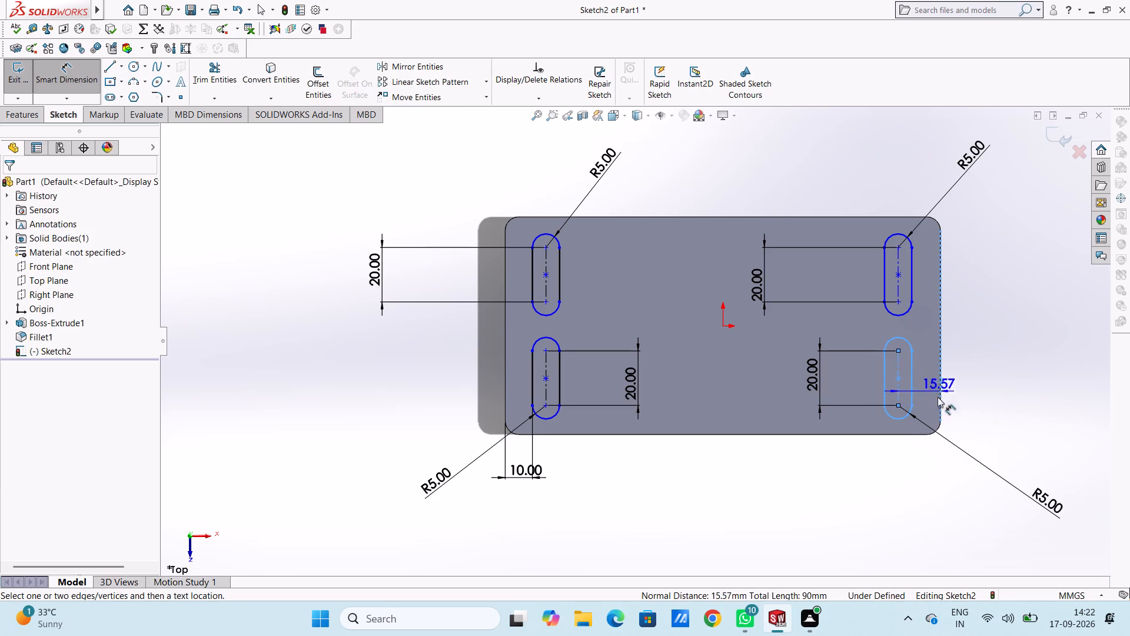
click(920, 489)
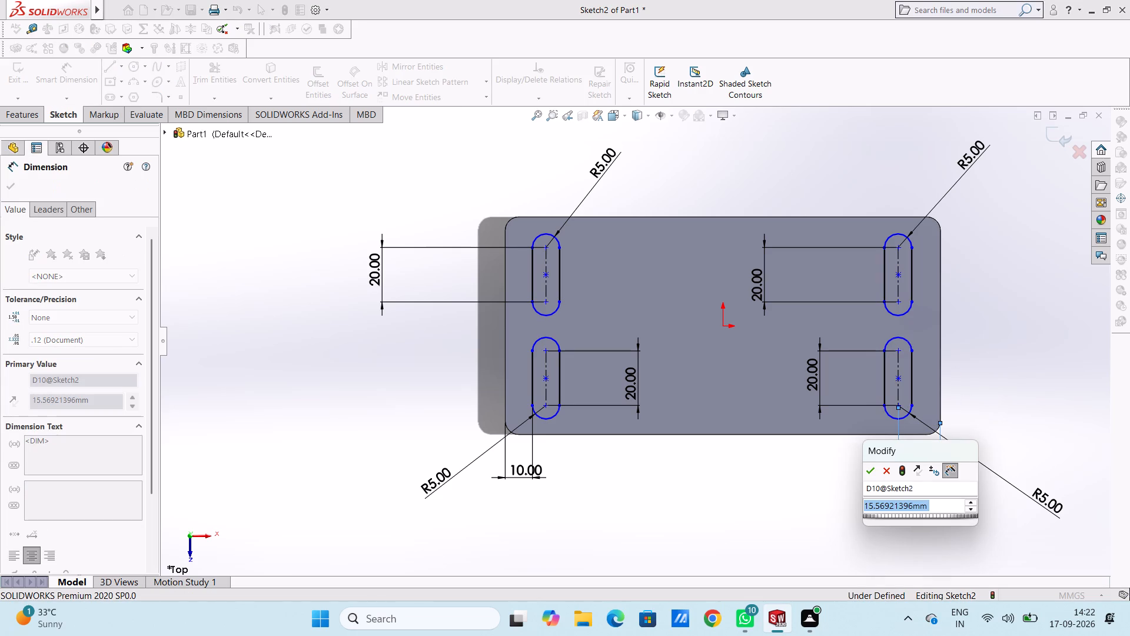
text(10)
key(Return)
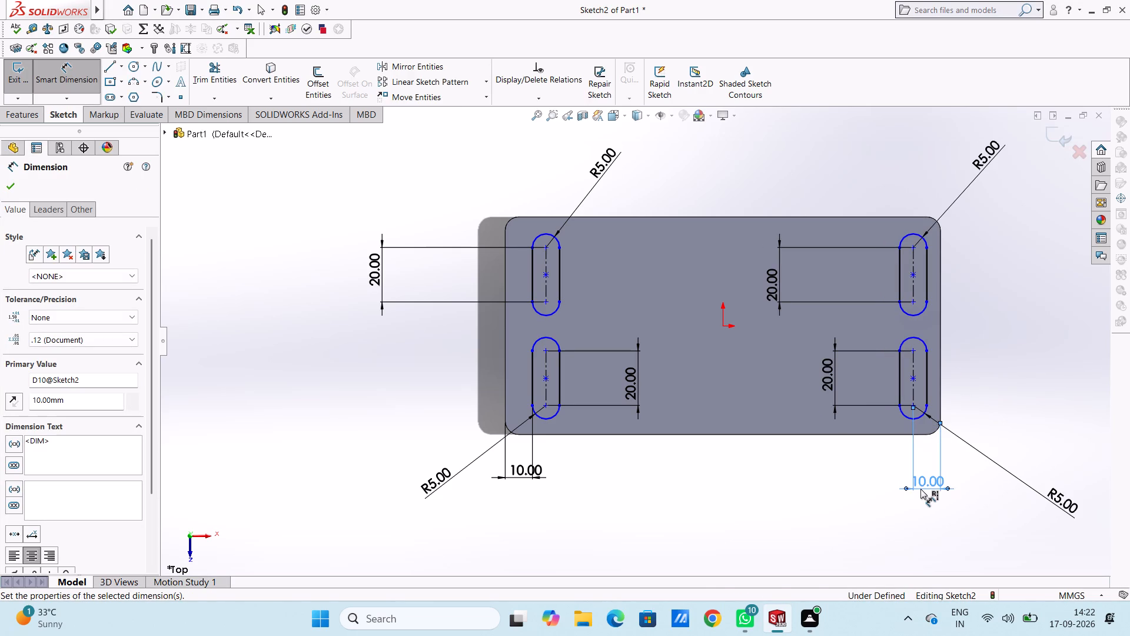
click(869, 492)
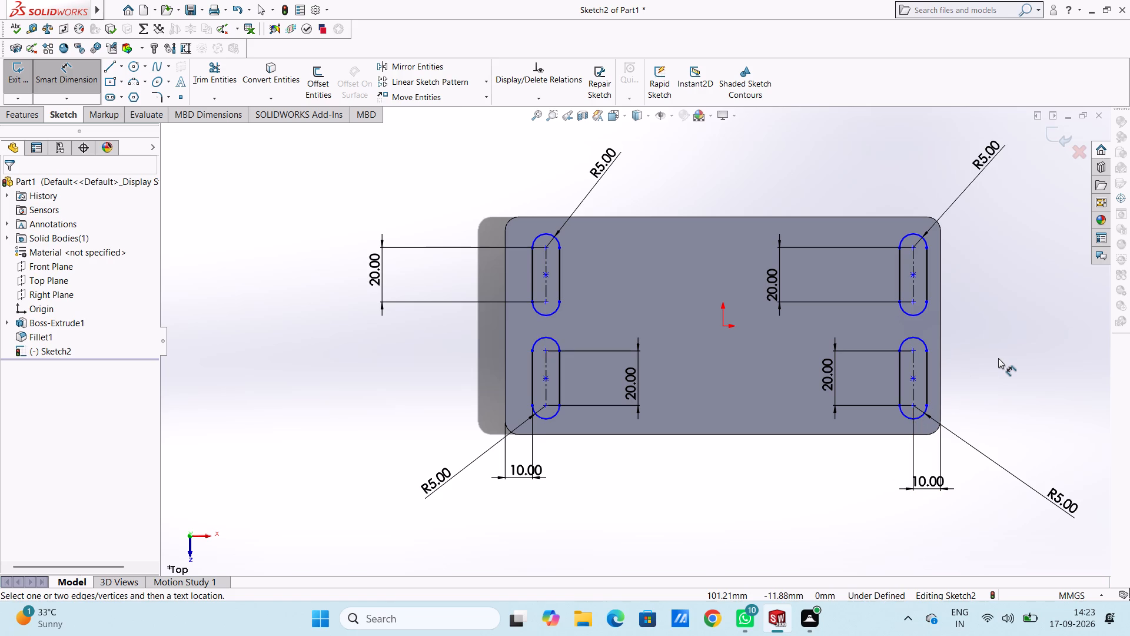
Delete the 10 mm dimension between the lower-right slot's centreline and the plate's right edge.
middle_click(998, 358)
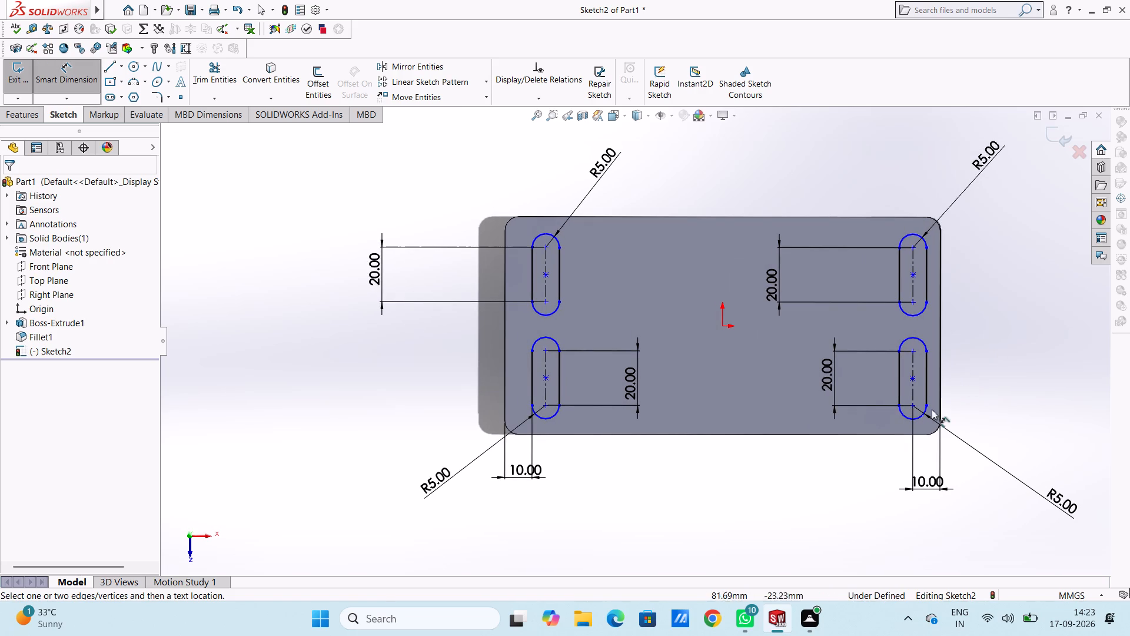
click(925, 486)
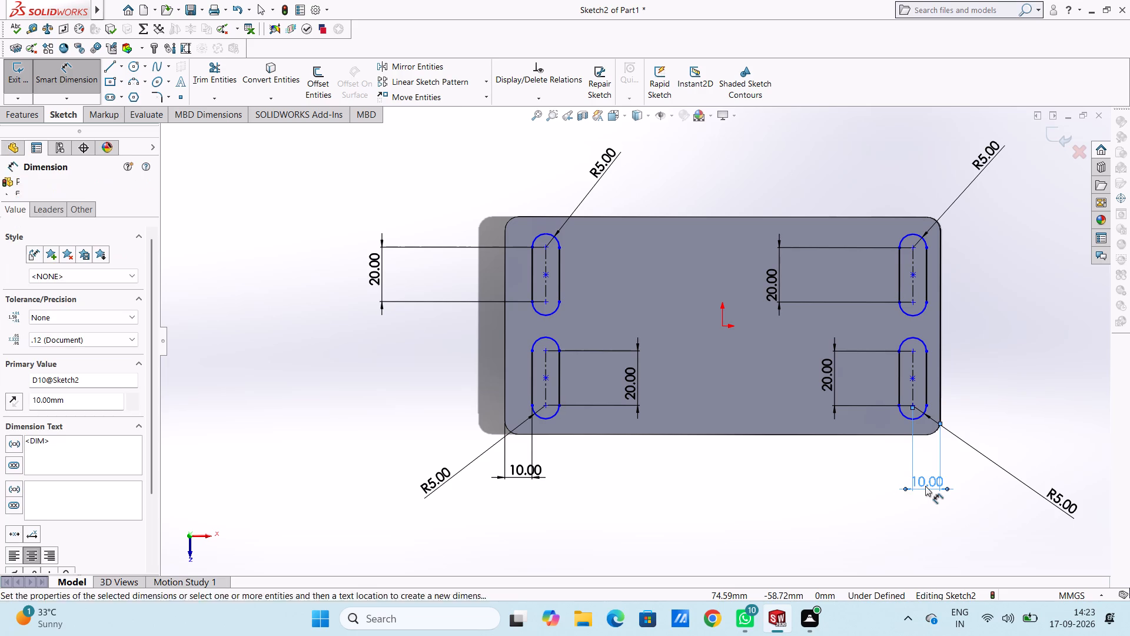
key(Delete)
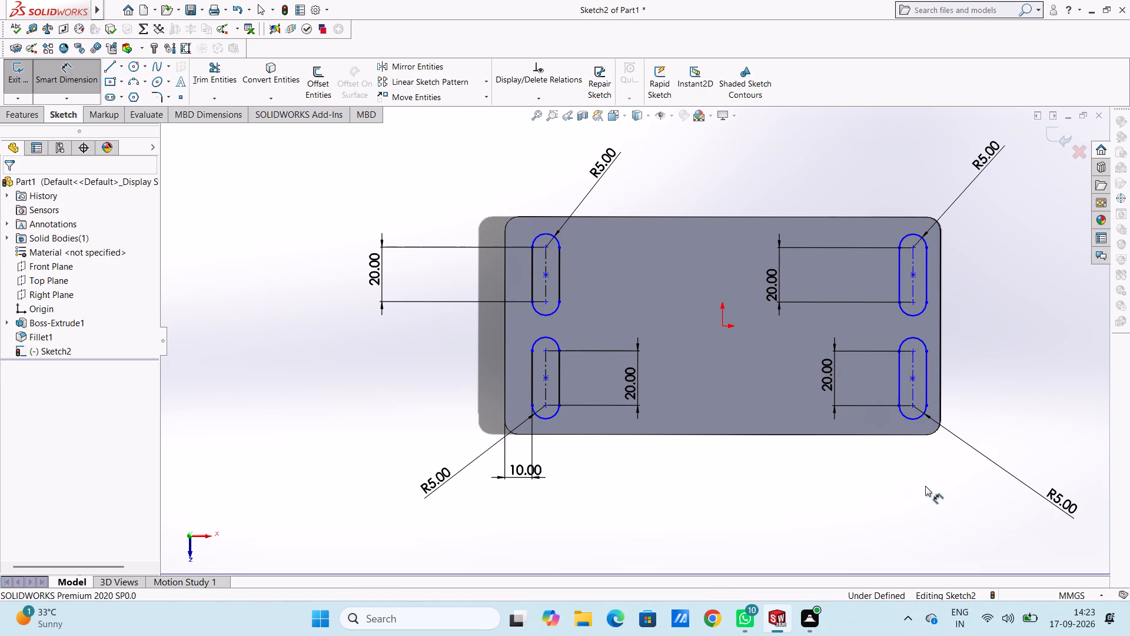
Dimension the lower-right slot's outer straight side 10 mm from the plate's right edge, with the dimension below the plate.
click(926, 387)
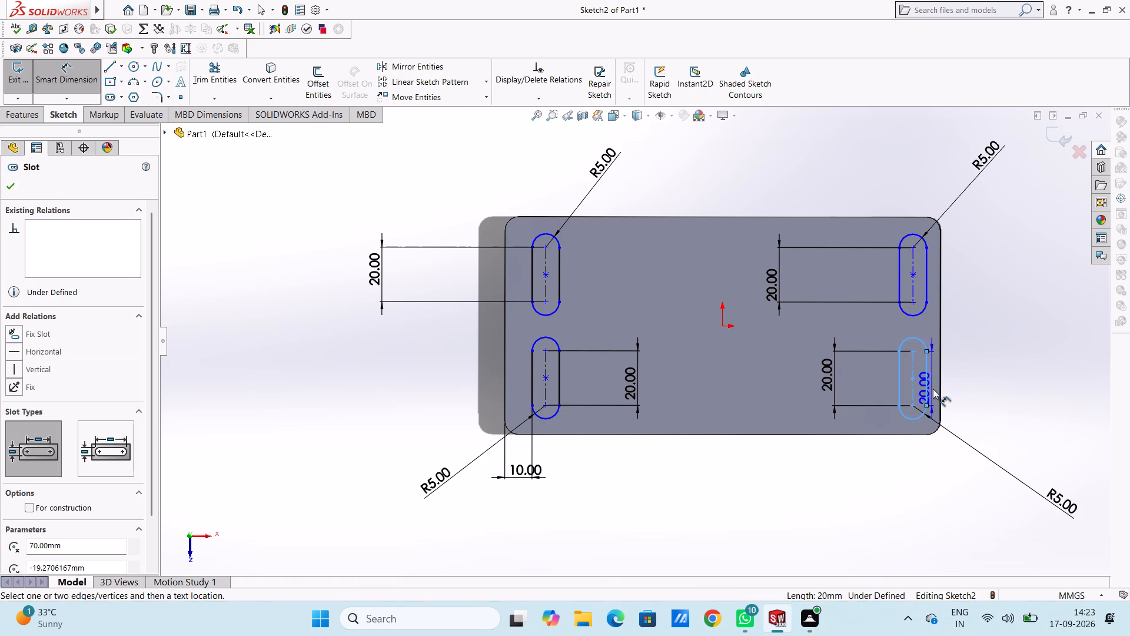
click(941, 394)
click(913, 511)
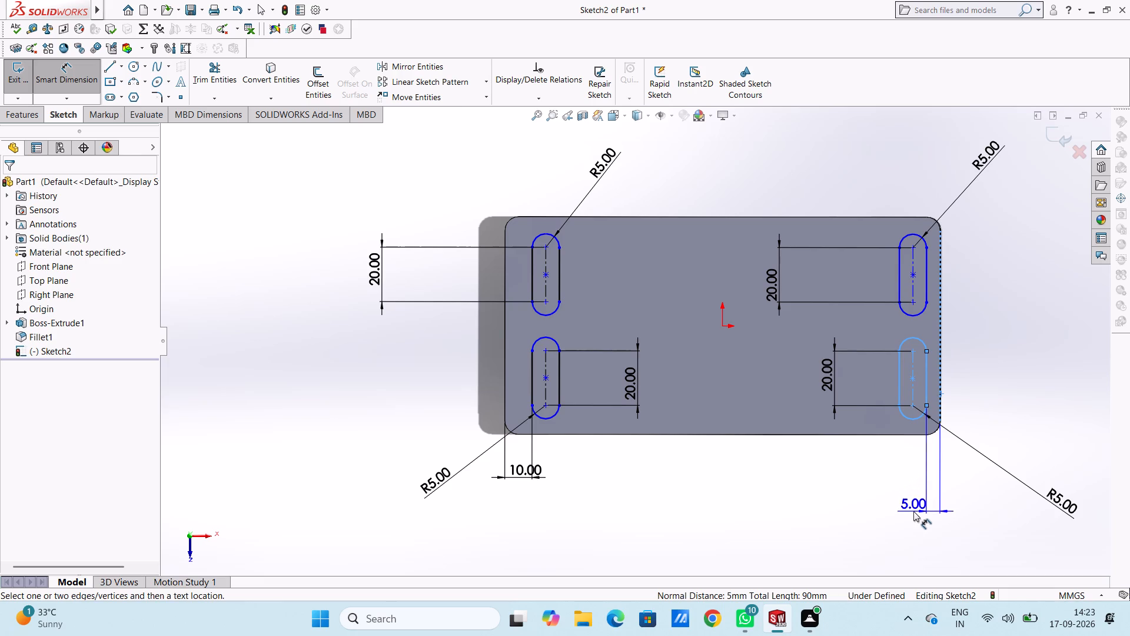
text(10)
key(Return)
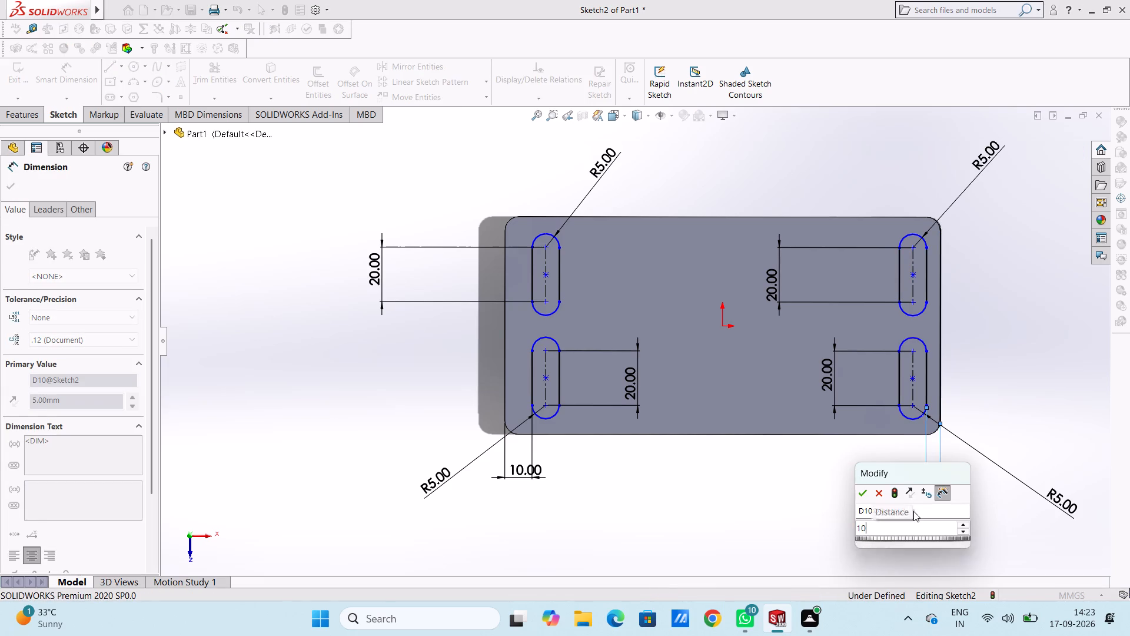
click(862, 479)
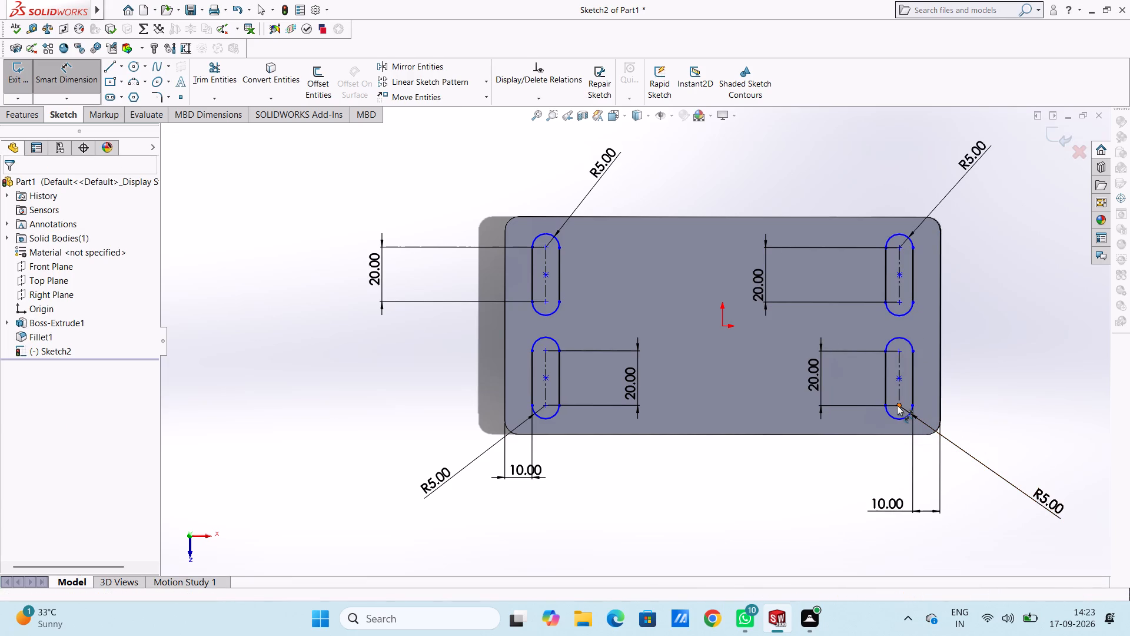
Dimension the horizontal distance between the centre points of the two lower slots, placing the dimension below the plate.
click(546, 379)
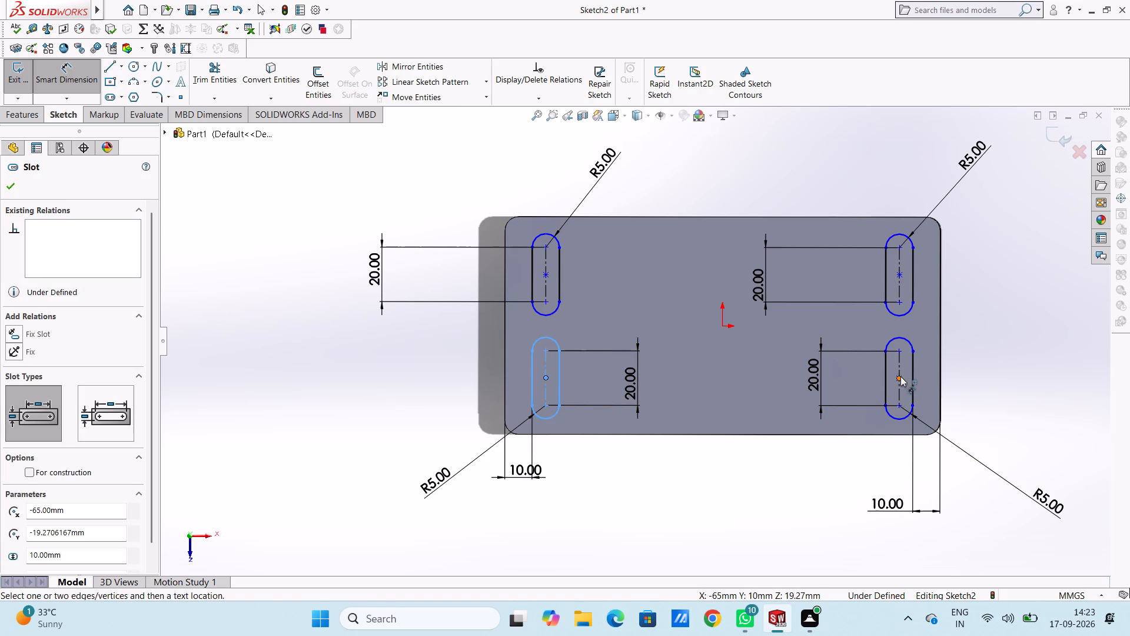
click(900, 376)
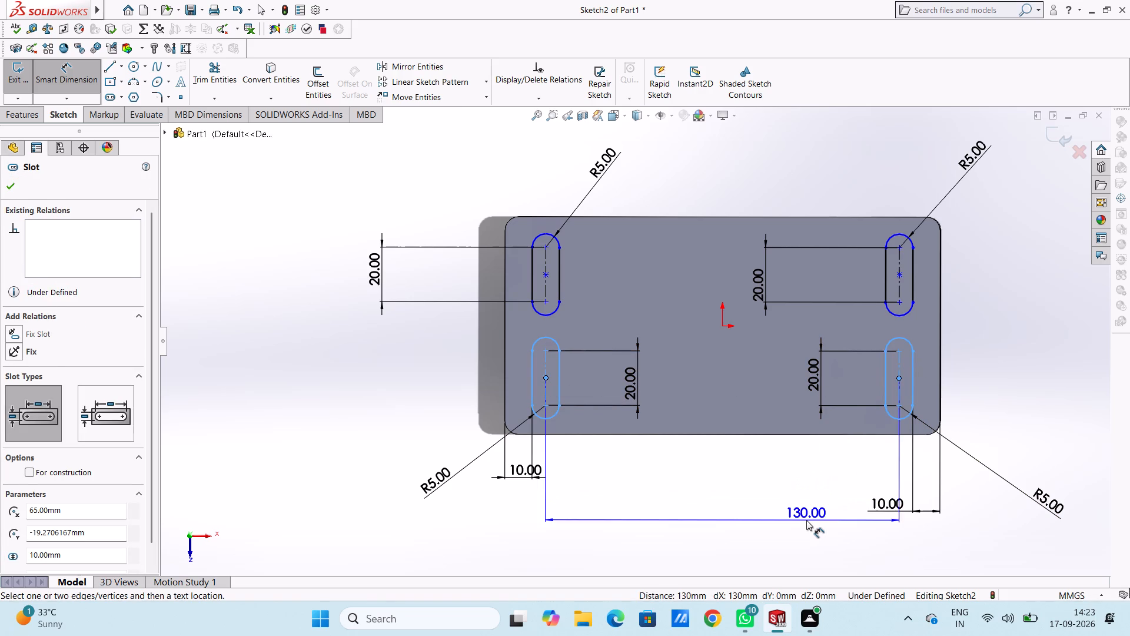
click(806, 520)
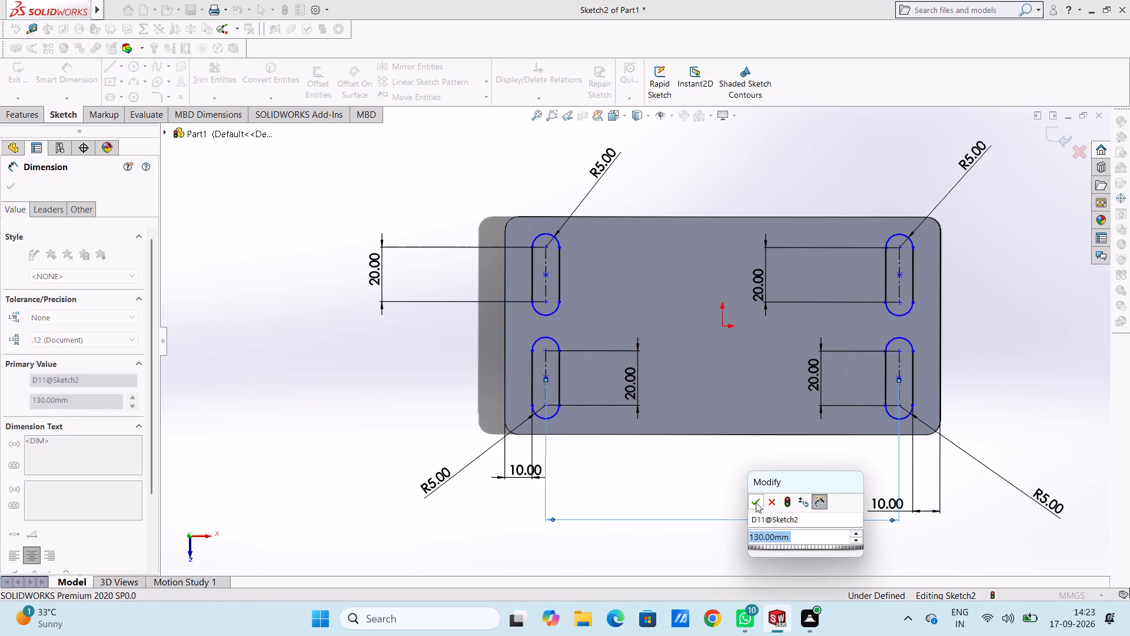
click(756, 502)
click(729, 493)
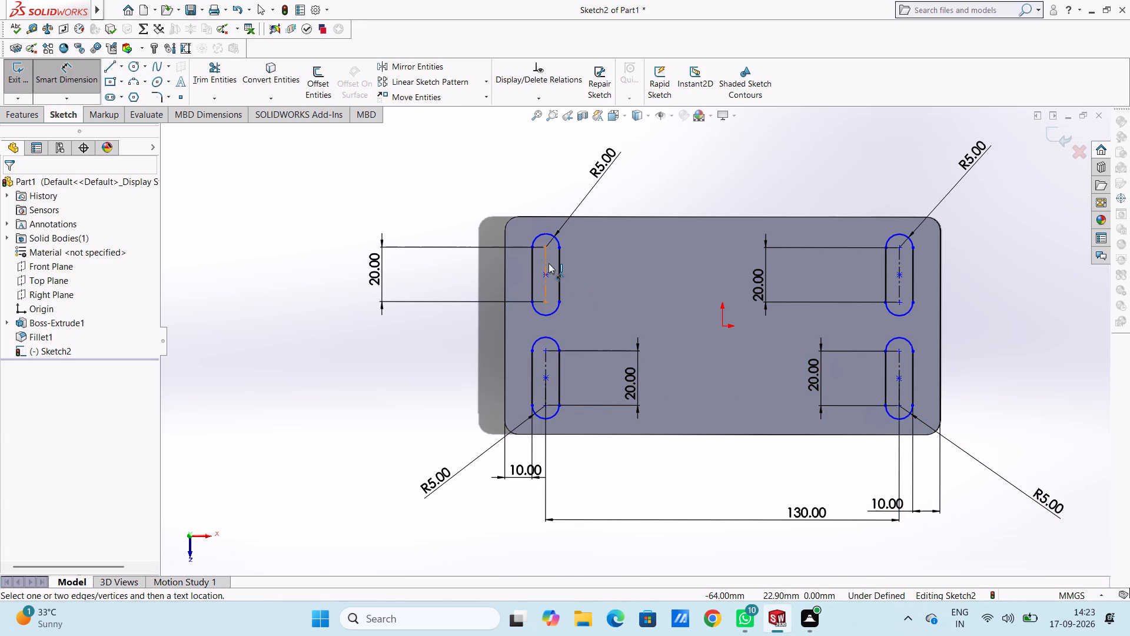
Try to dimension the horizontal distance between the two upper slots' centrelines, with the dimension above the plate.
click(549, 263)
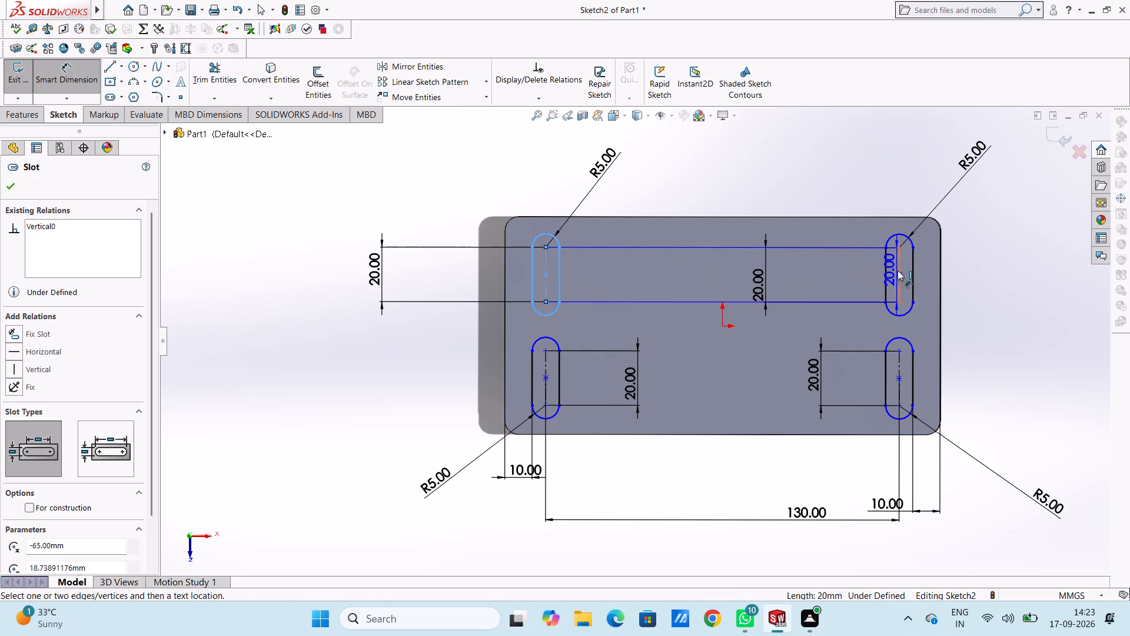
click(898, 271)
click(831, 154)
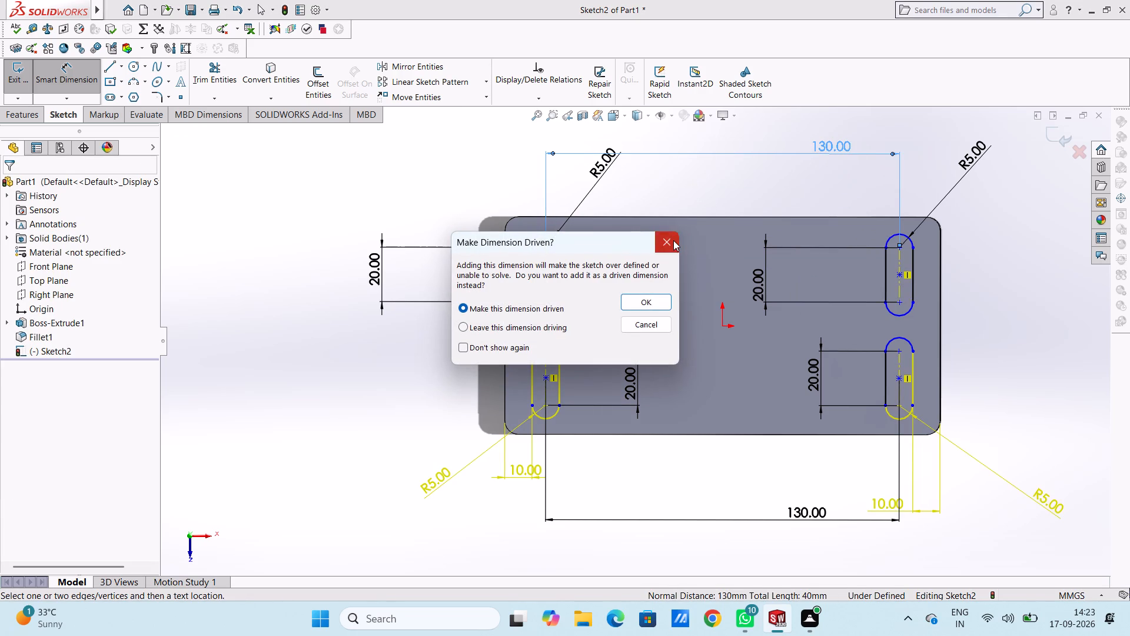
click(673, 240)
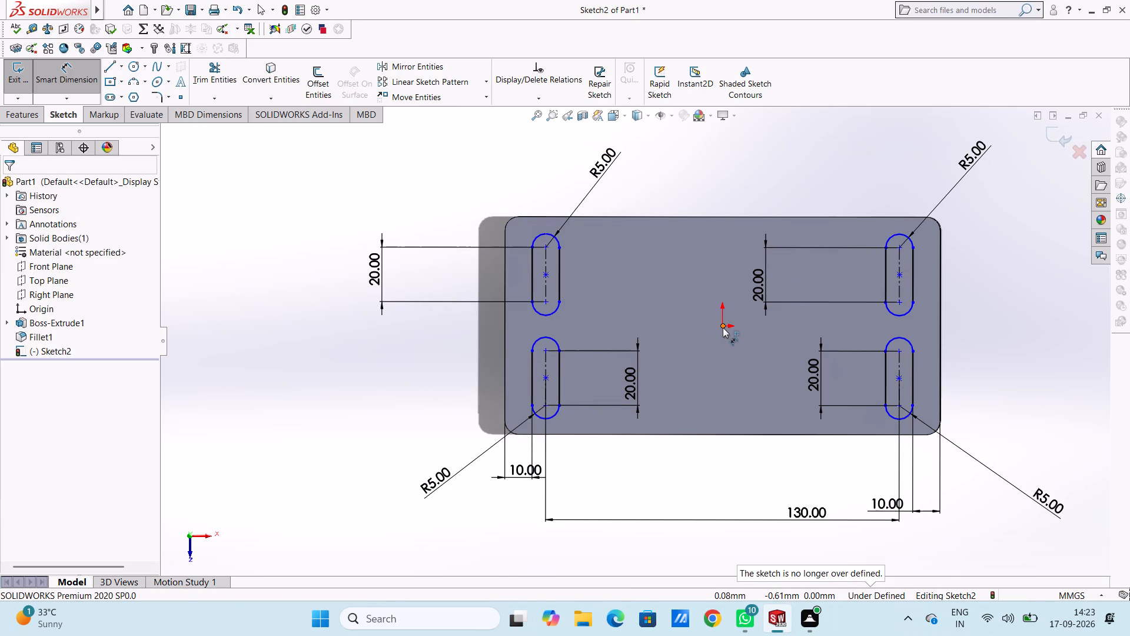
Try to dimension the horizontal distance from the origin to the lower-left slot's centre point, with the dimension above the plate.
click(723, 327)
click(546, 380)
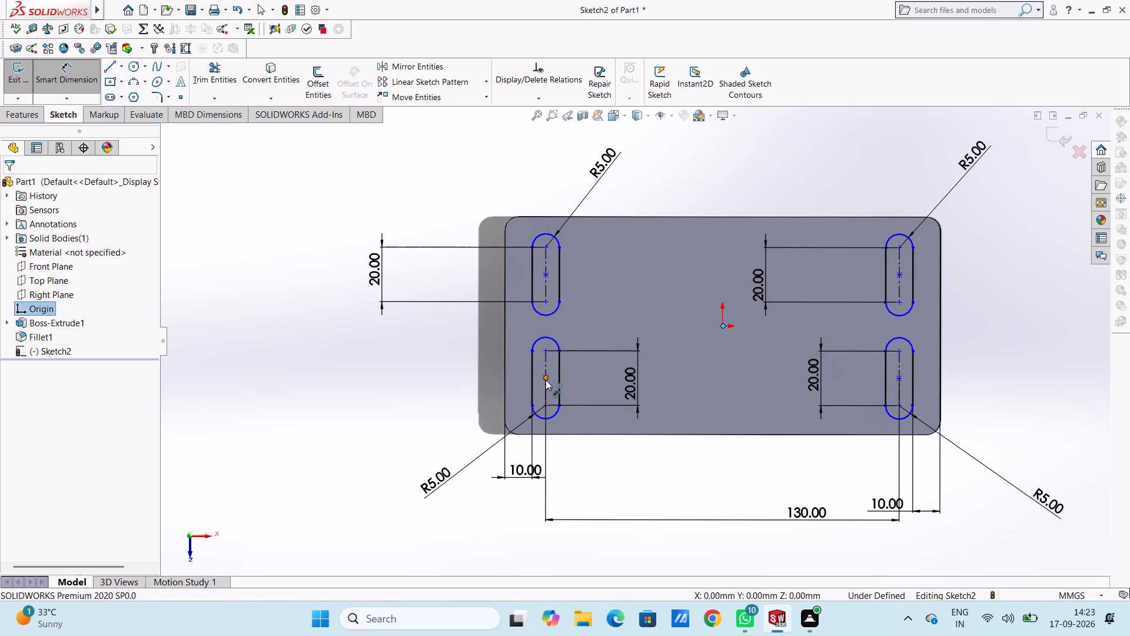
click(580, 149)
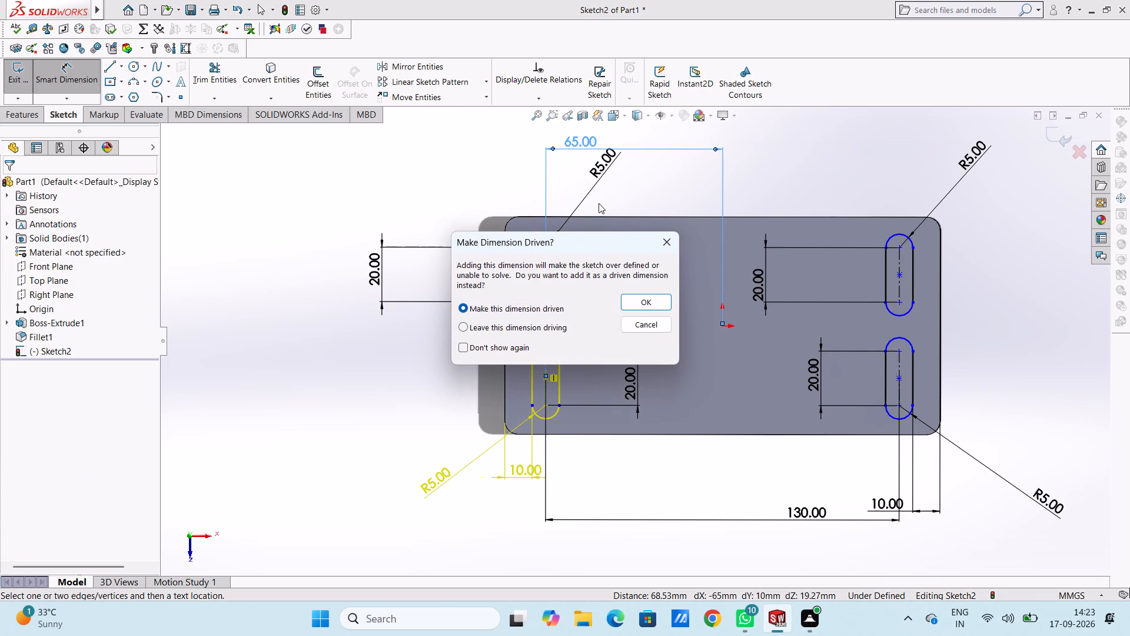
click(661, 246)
Dimension the lower-right slot's centre point from the plate's bottom edge, with the dimension to the right of the plate.
scroll(706, 409, up, 2)
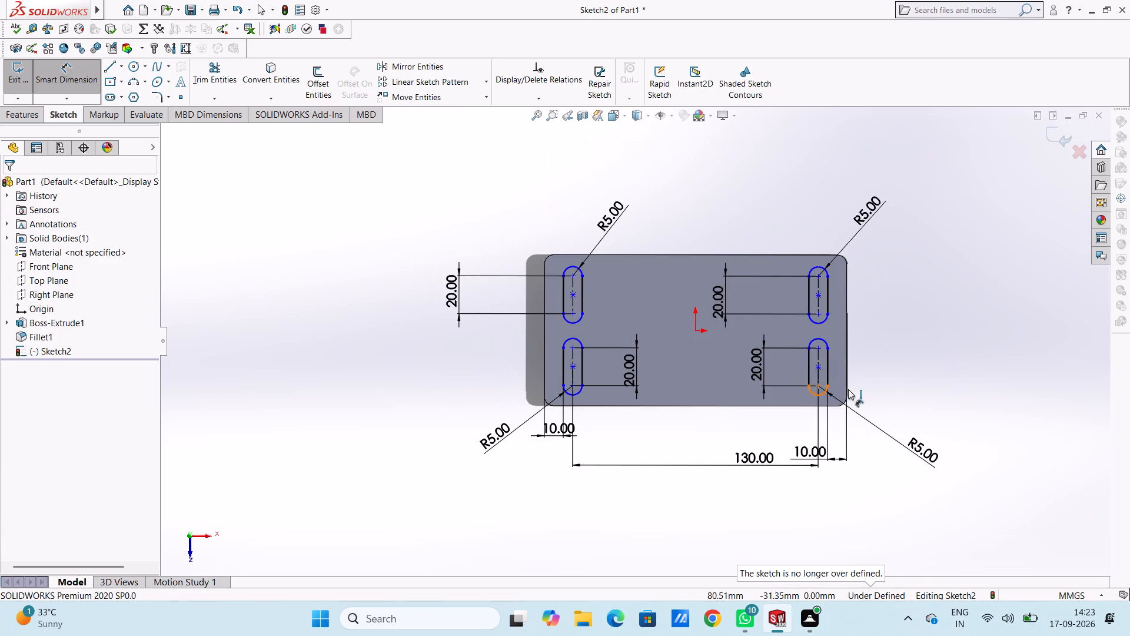
scroll(846, 376, down, 2)
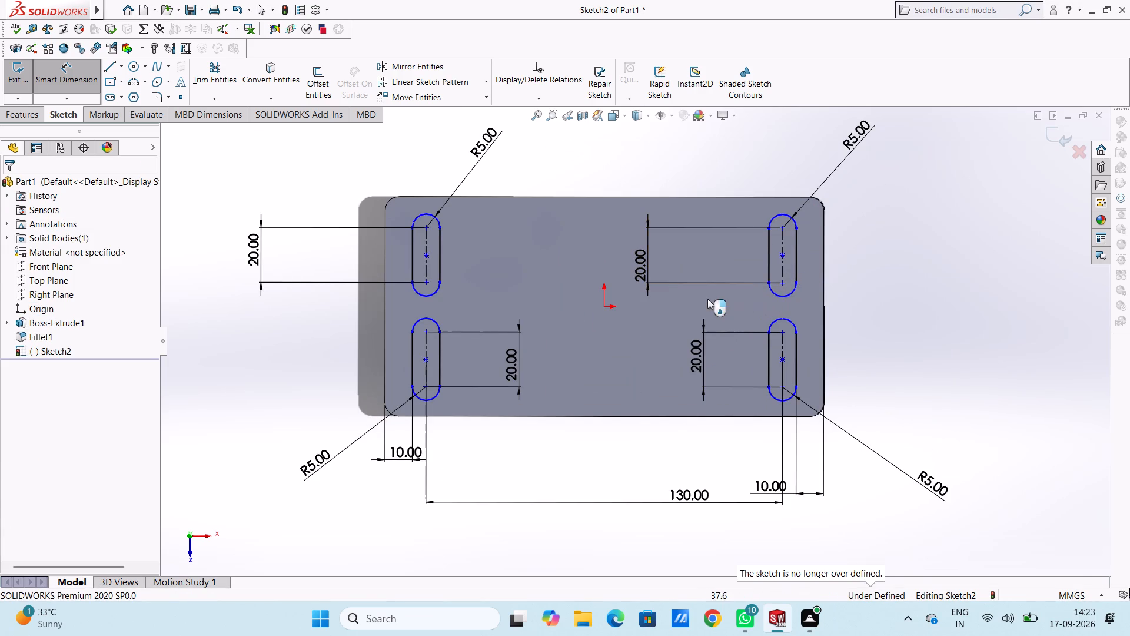
click(717, 418)
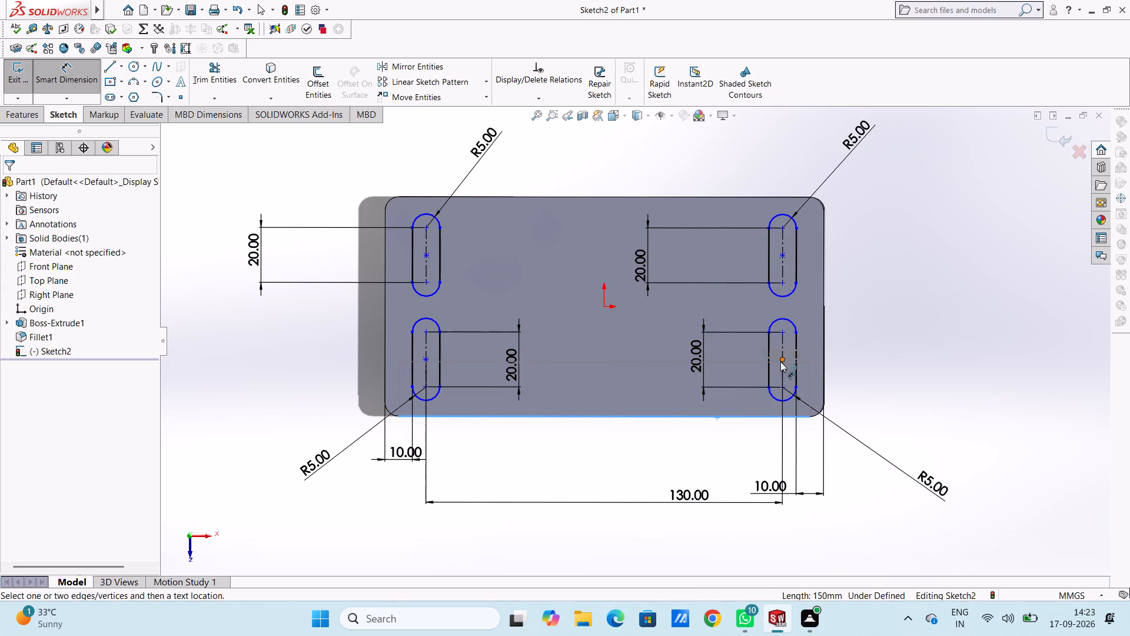
click(783, 359)
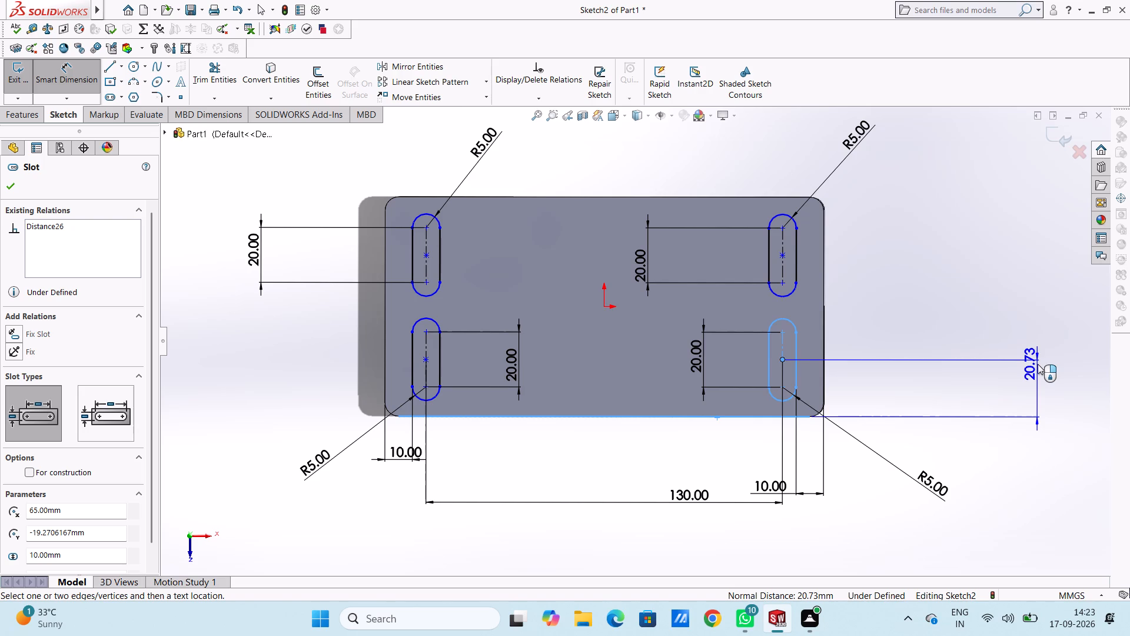
click(1038, 364)
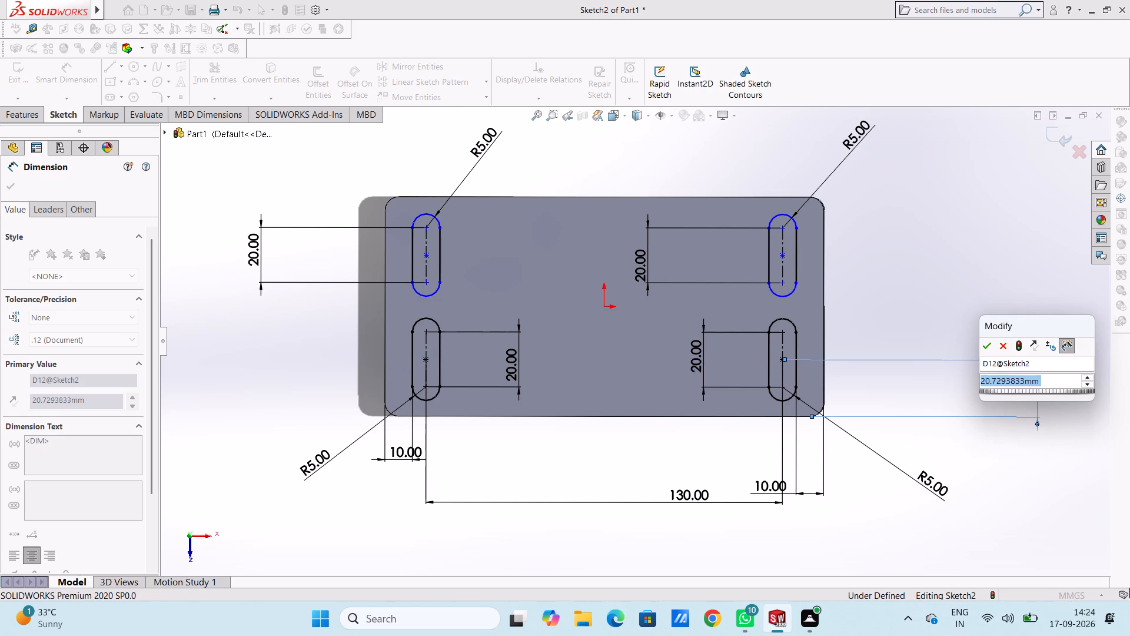
key(Return)
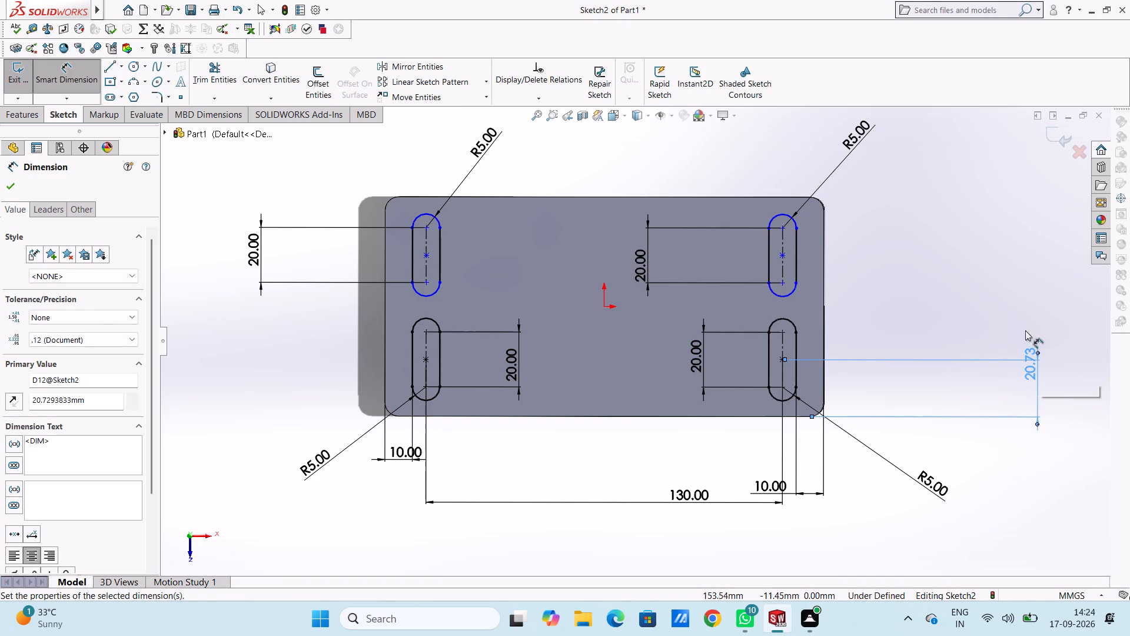
click(1009, 296)
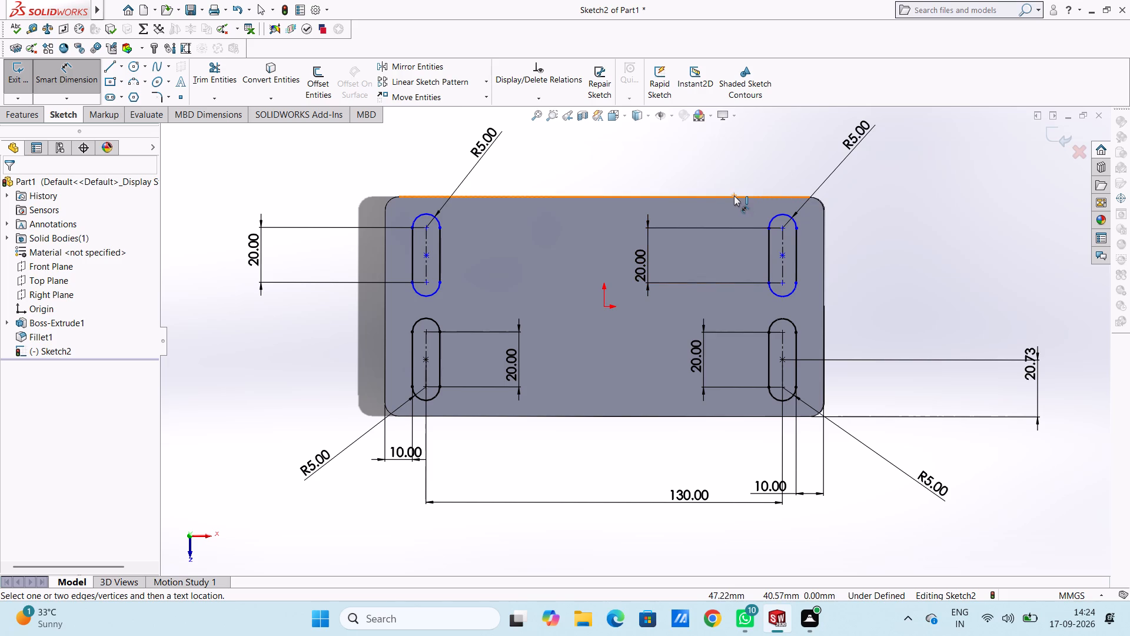
Dimension the upper-right slot's centre point 20.73 mm from the plate's top edge, with the dimension to the right of the plate.
click(734, 196)
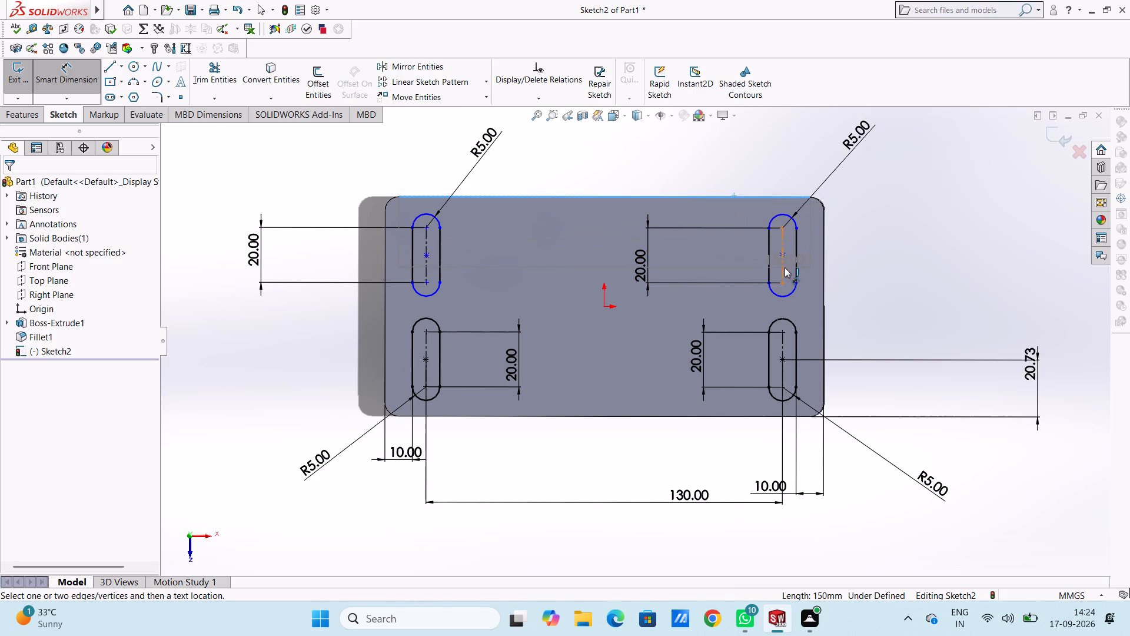
click(785, 267)
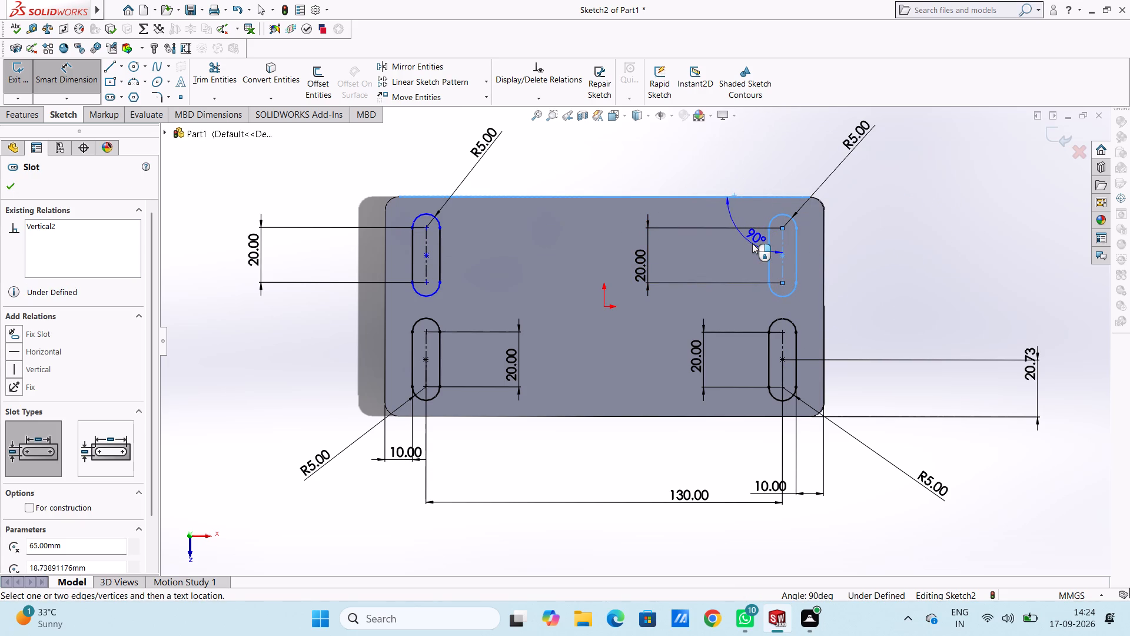
key(Escape)
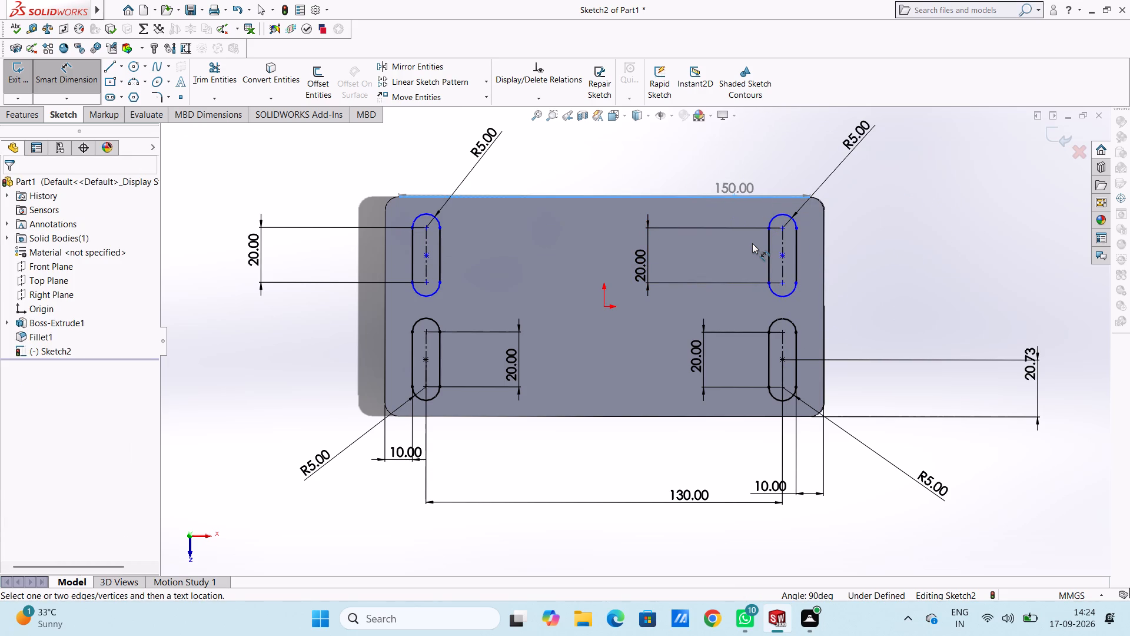
click(781, 253)
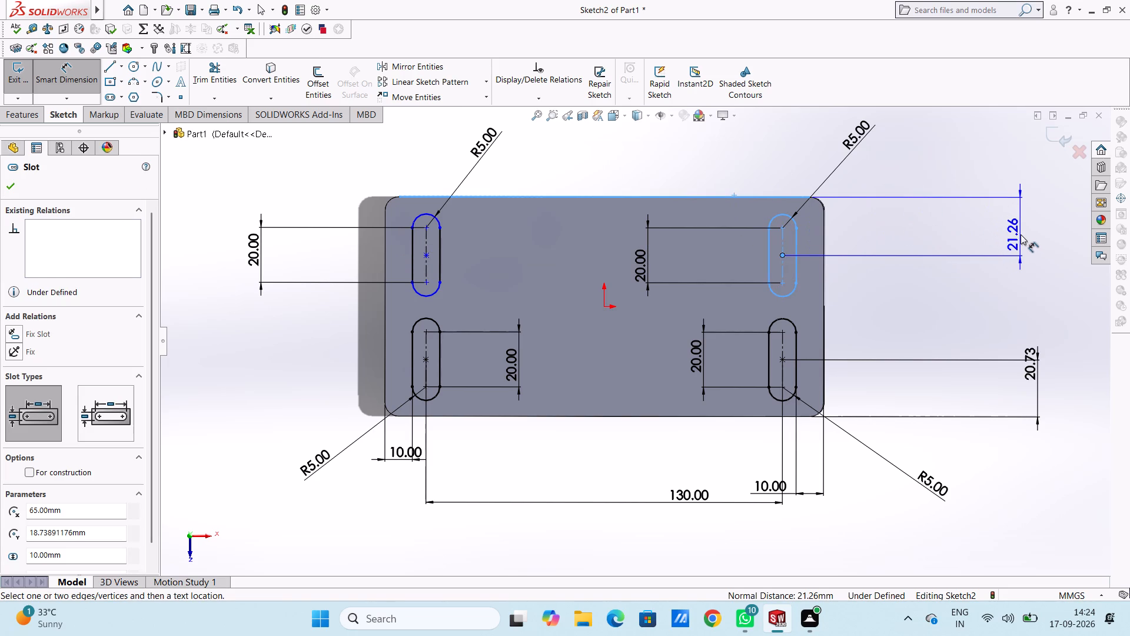
click(1021, 234)
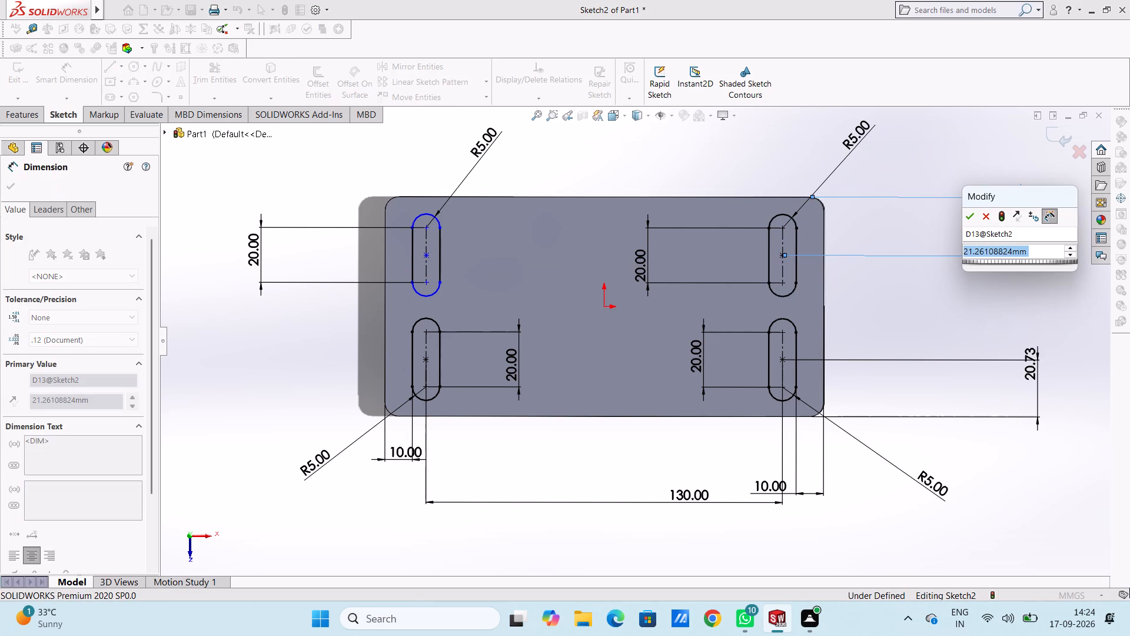
text(20)
text(.7)
key(3)
key(Return)
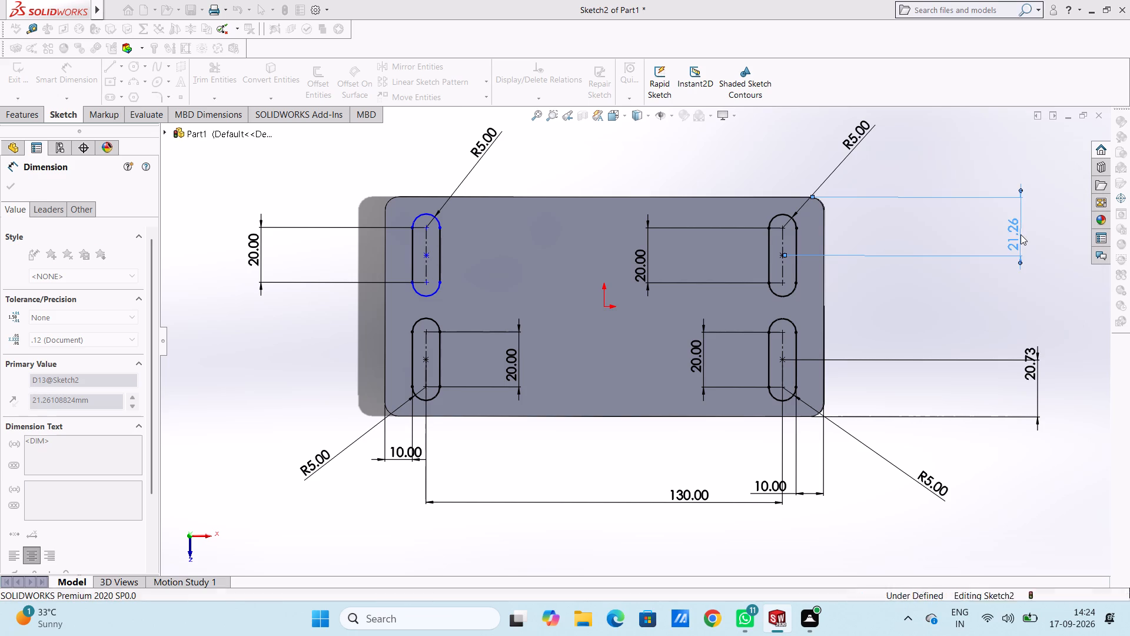
click(870, 235)
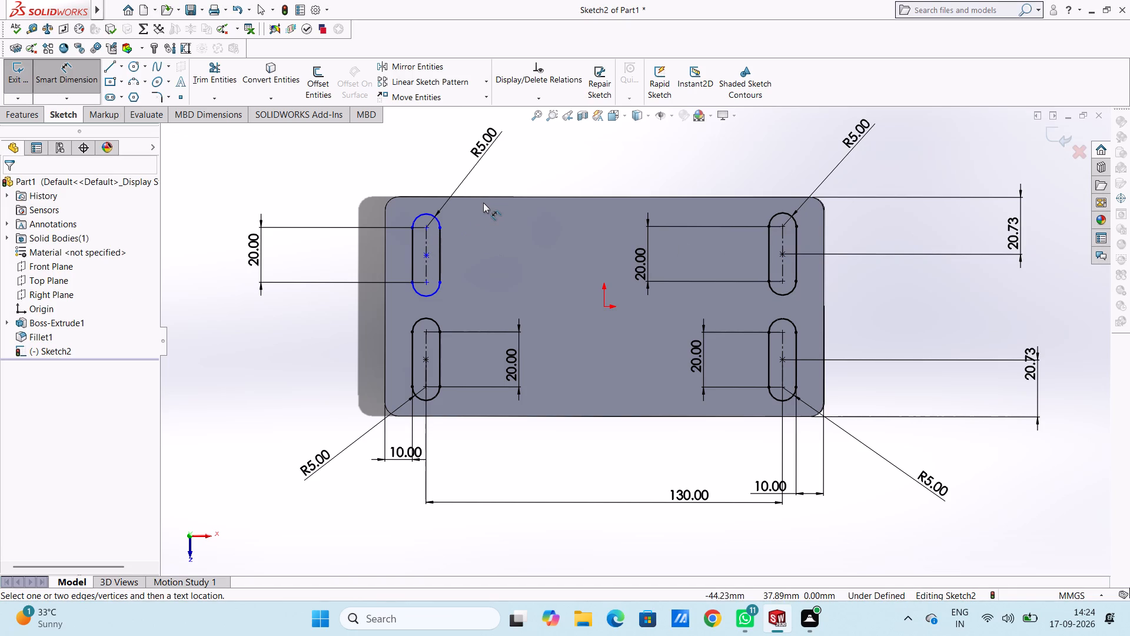
Dimension the upper-left slot's centre point 20.73 mm from the plate's top edge, with the dimension to the left of the plate.
click(484, 198)
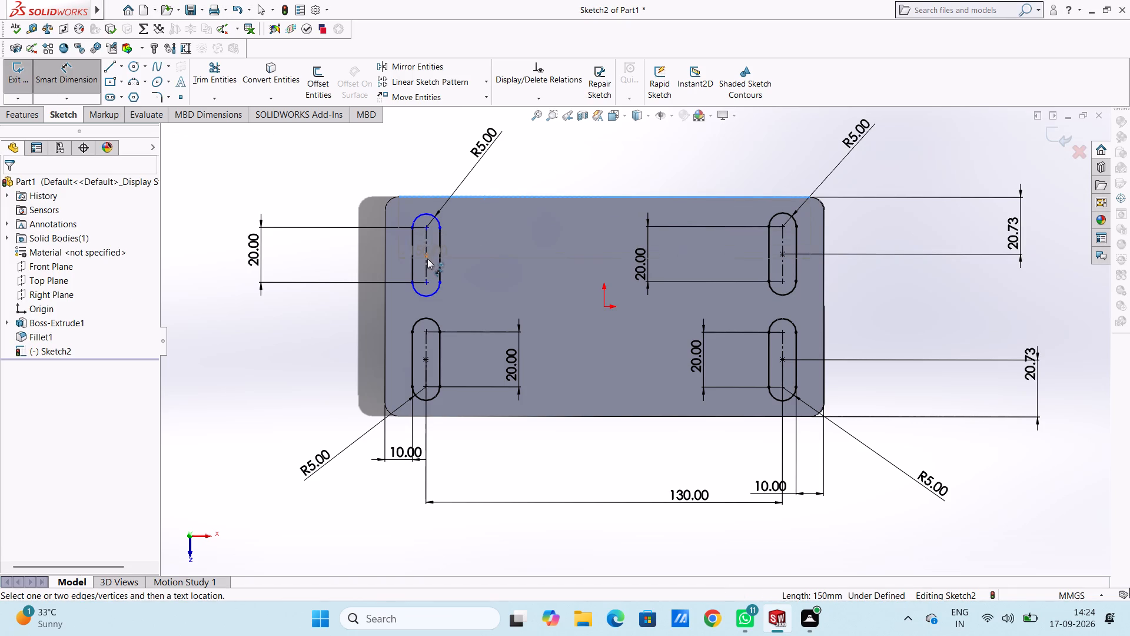
click(426, 257)
click(288, 254)
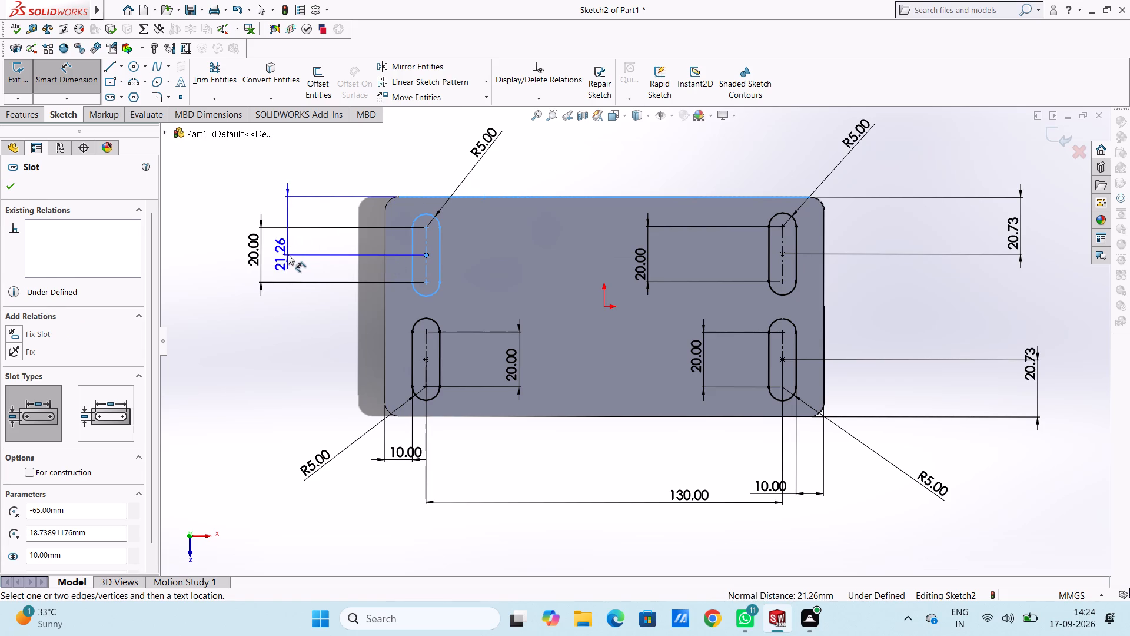
text(20.73)
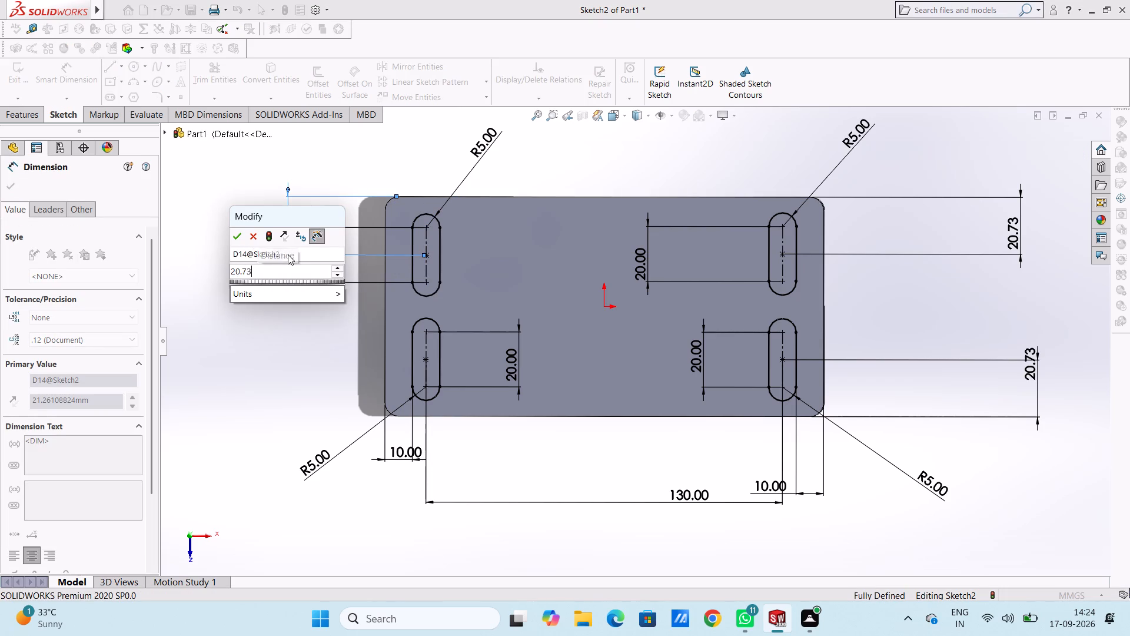
key(Return)
click(277, 365)
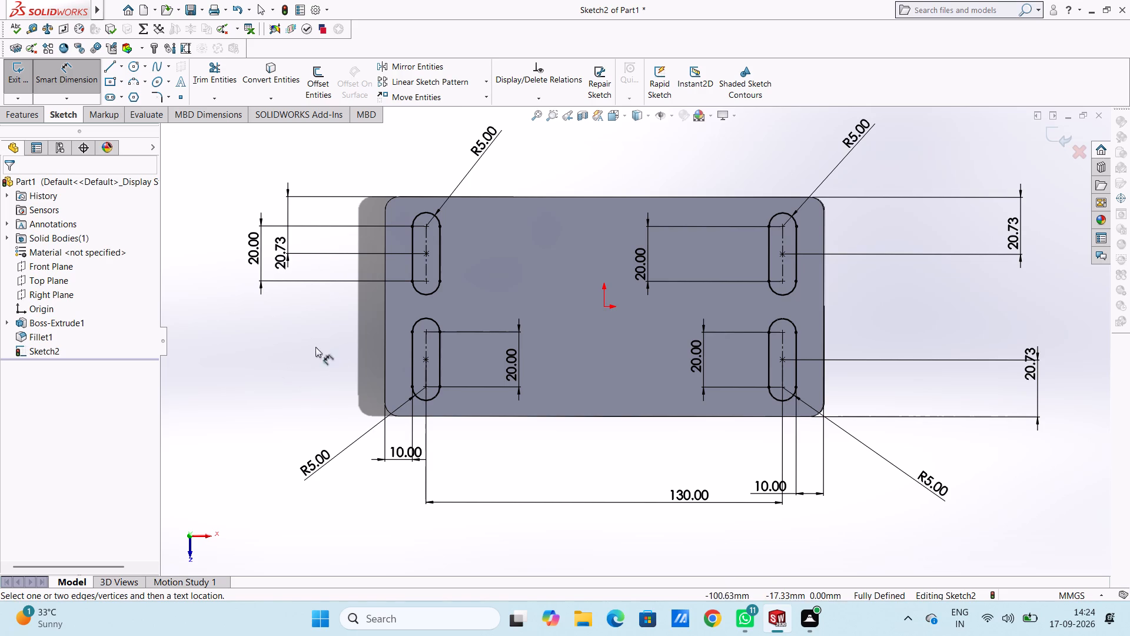
click(61, 82)
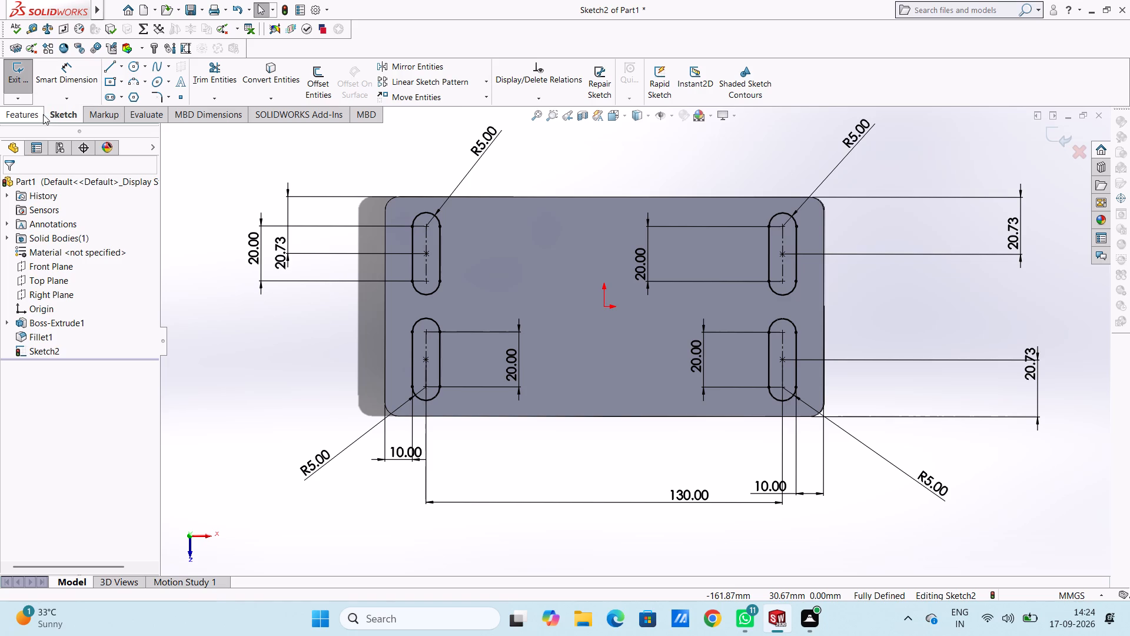
Cut-extrude the four-slot sketch through the plate with a blind depth of 10 mm.
click(40, 117)
click(211, 81)
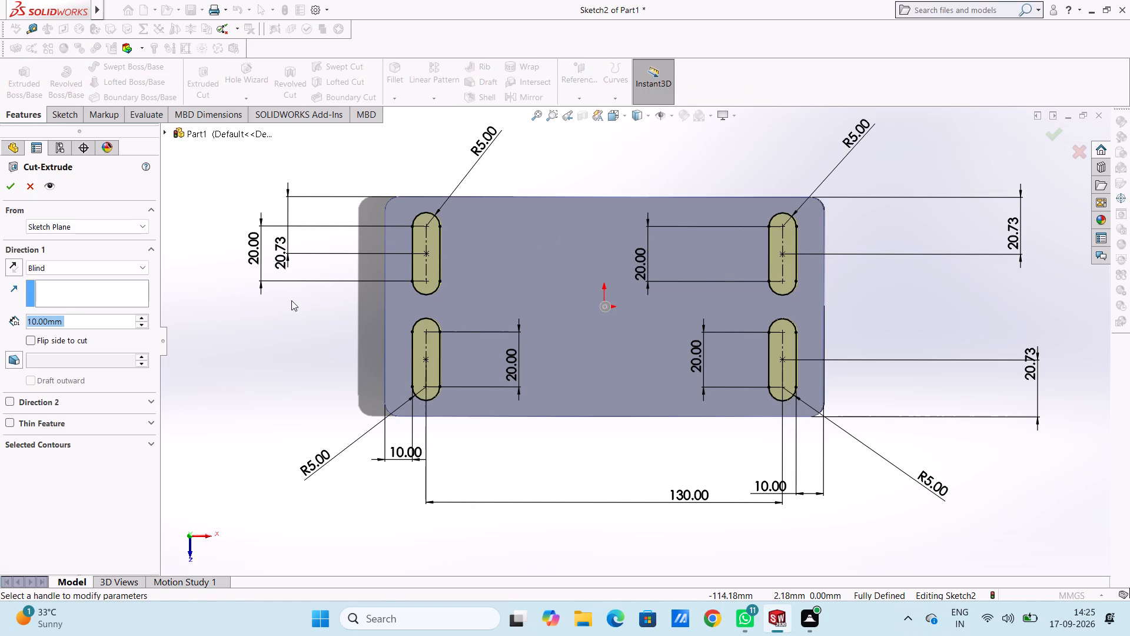
middle_drag(291, 300, 239, 247)
scroll(239, 247, up, 1)
click(8, 191)
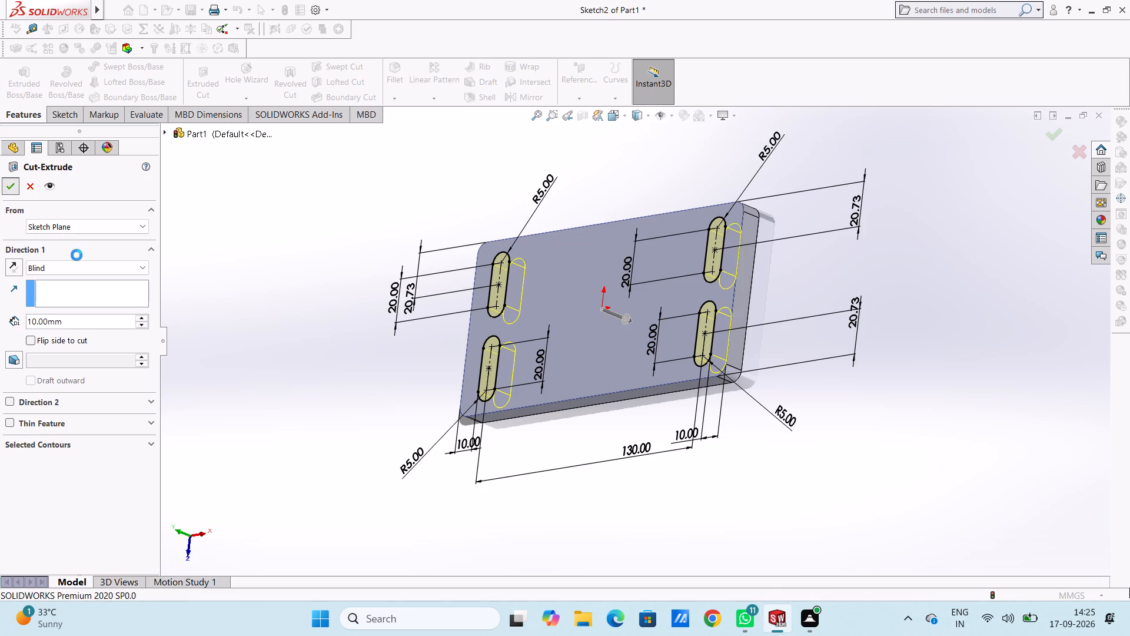
click(256, 286)
Open a new sketch on the plate's top face.
middle_drag(260, 285, 301, 300)
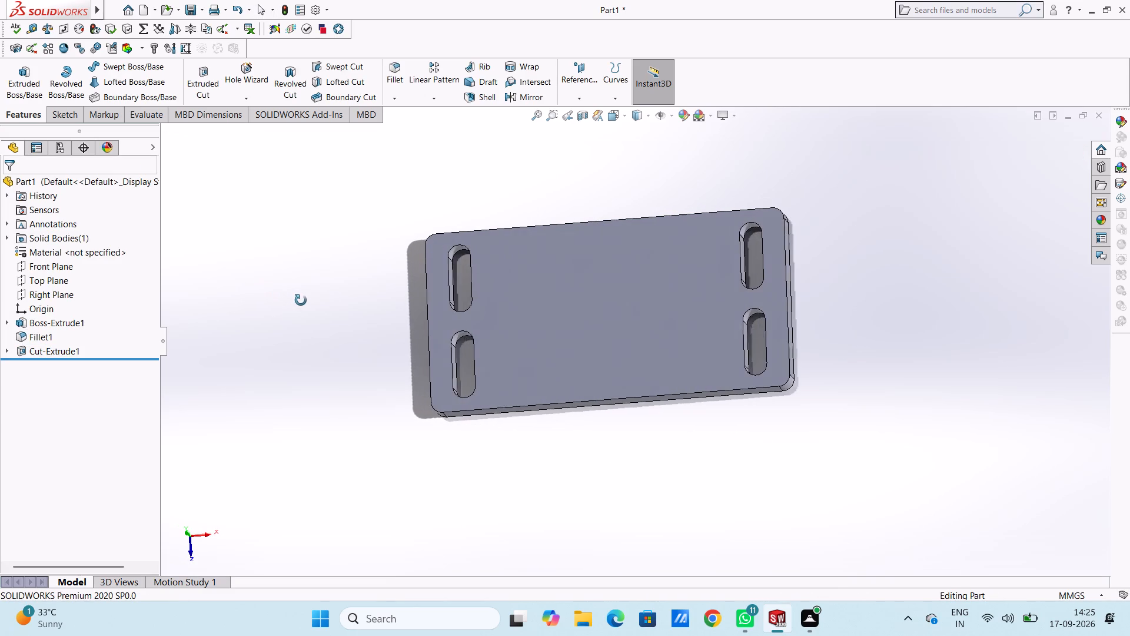
middle_drag(301, 300, 308, 304)
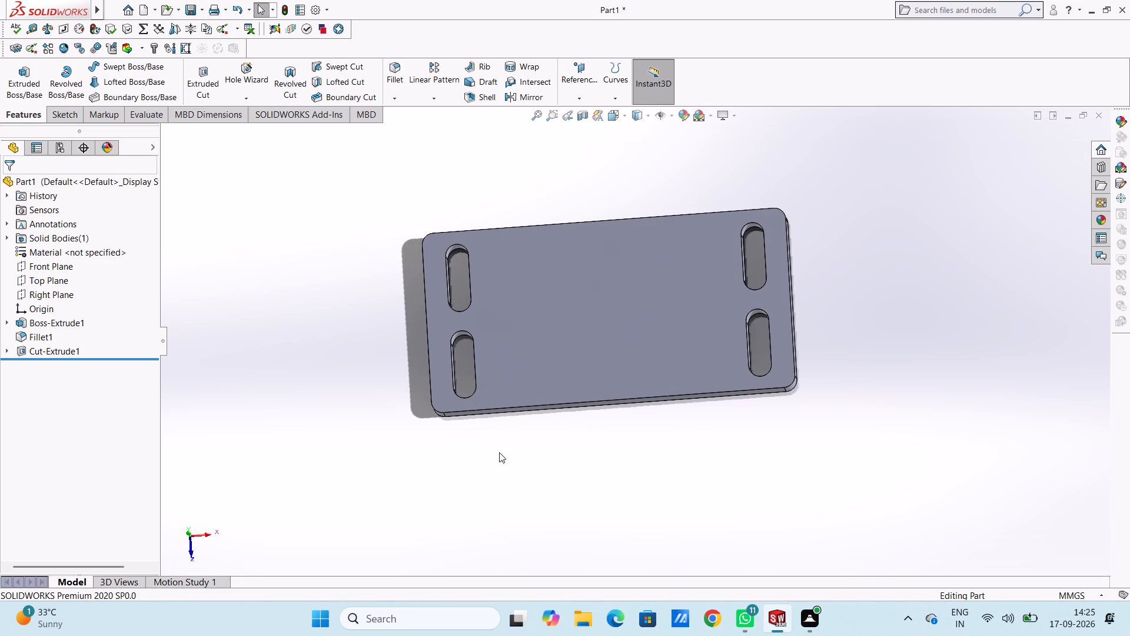
middle_drag(853, 397, 839, 410)
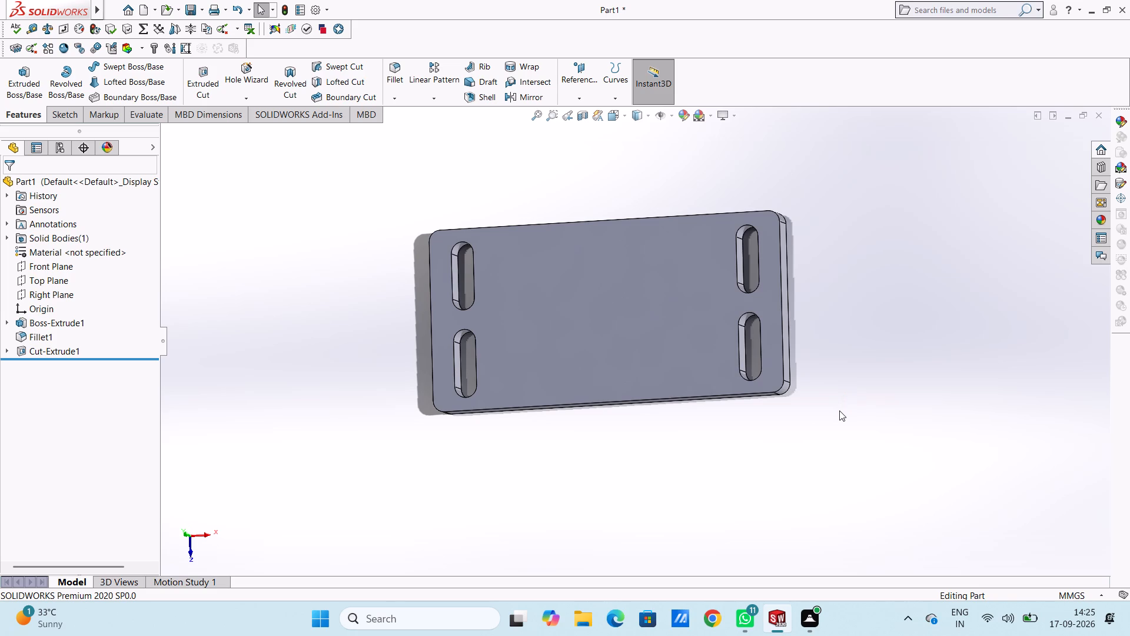
key(ctrl+5)
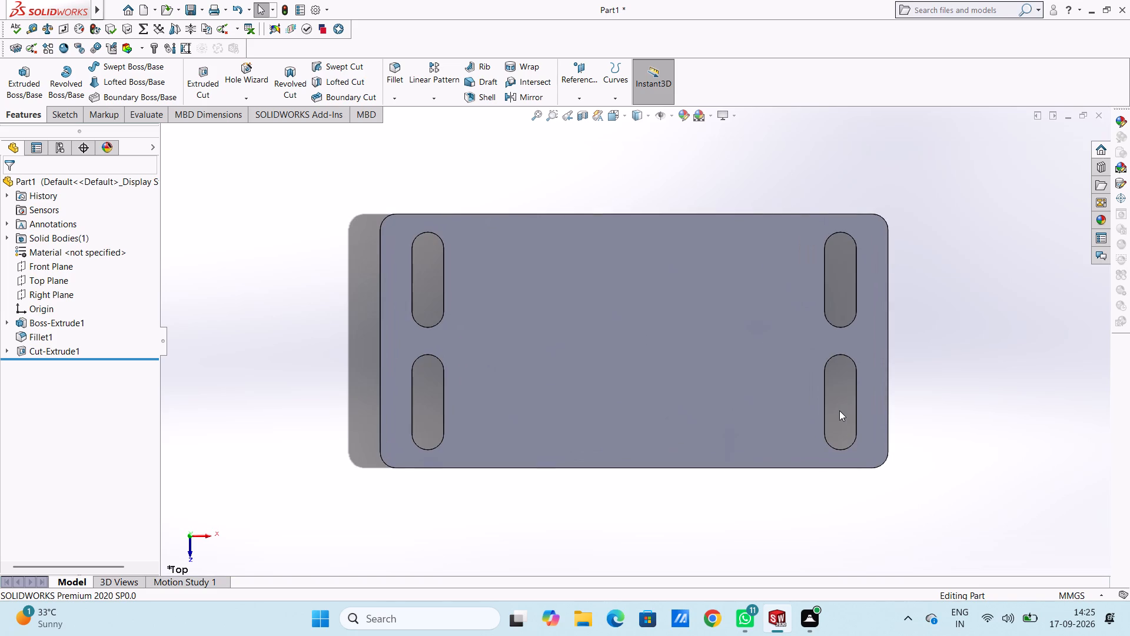
click(569, 300)
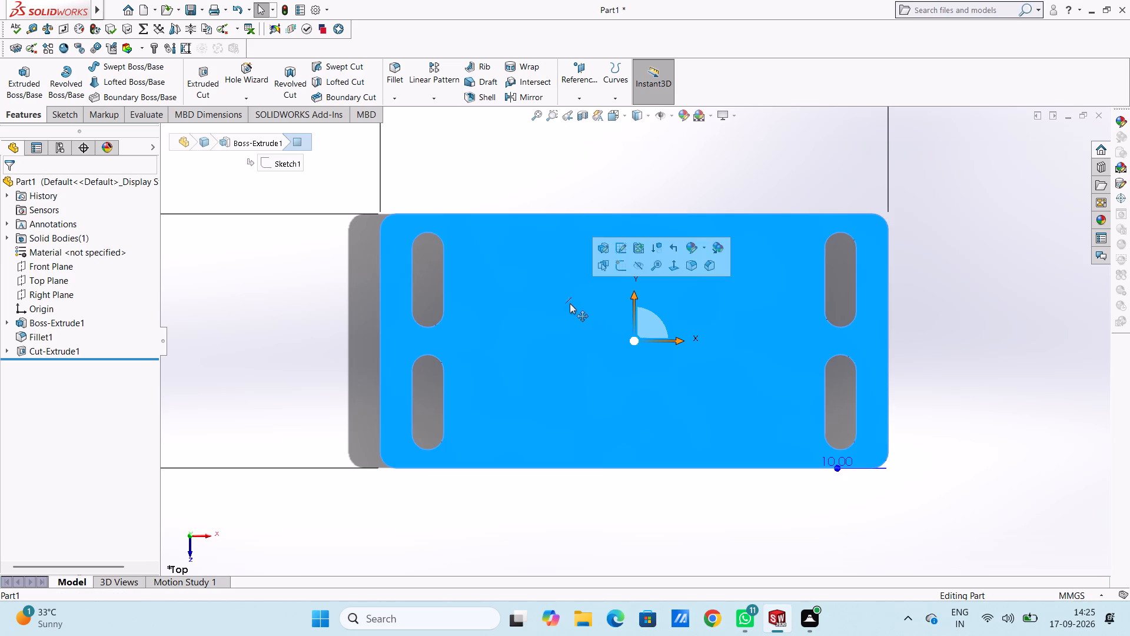
click(627, 277)
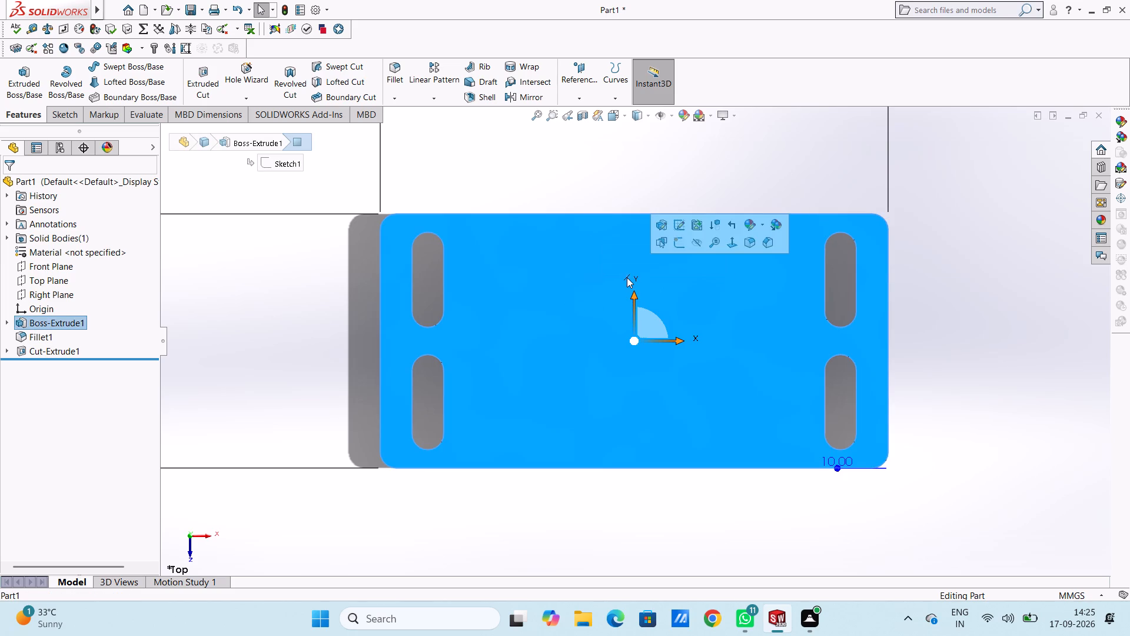
click(684, 246)
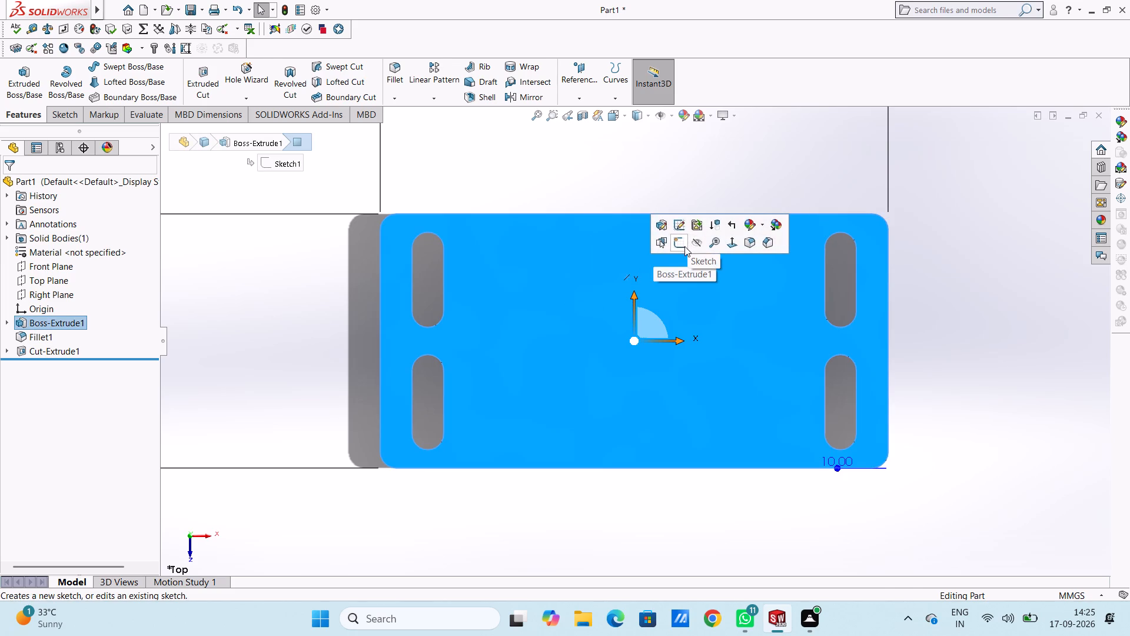
click(685, 170)
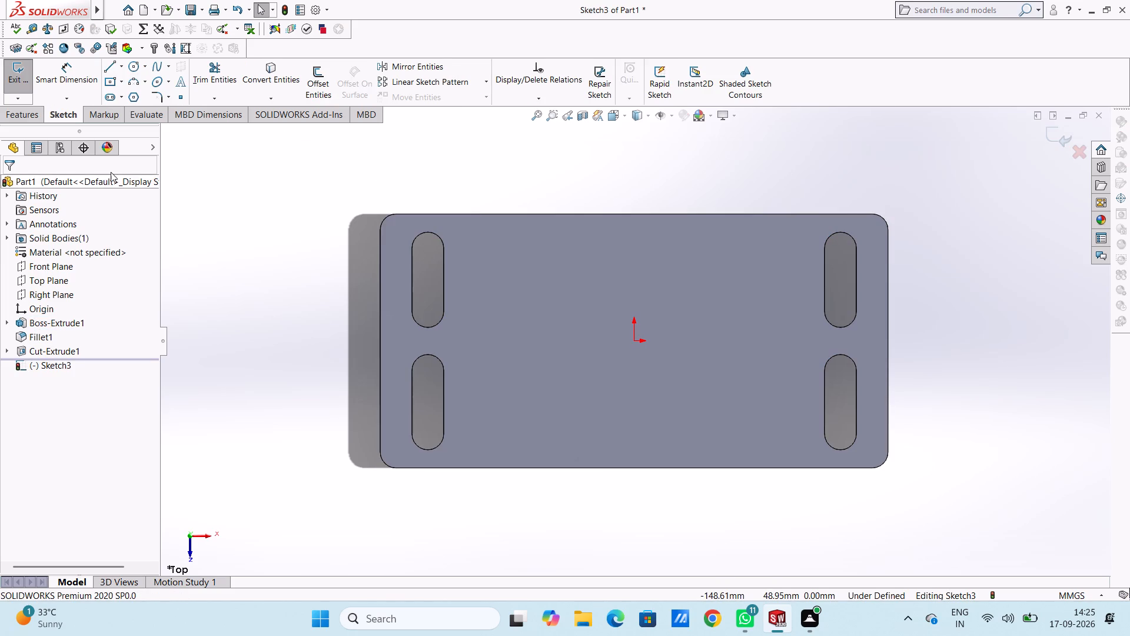
Sketch a center rectangle from the origin, spanning the plate's full 80 mm height, and enter a width of 100 mm.
click(108, 80)
click(634, 343)
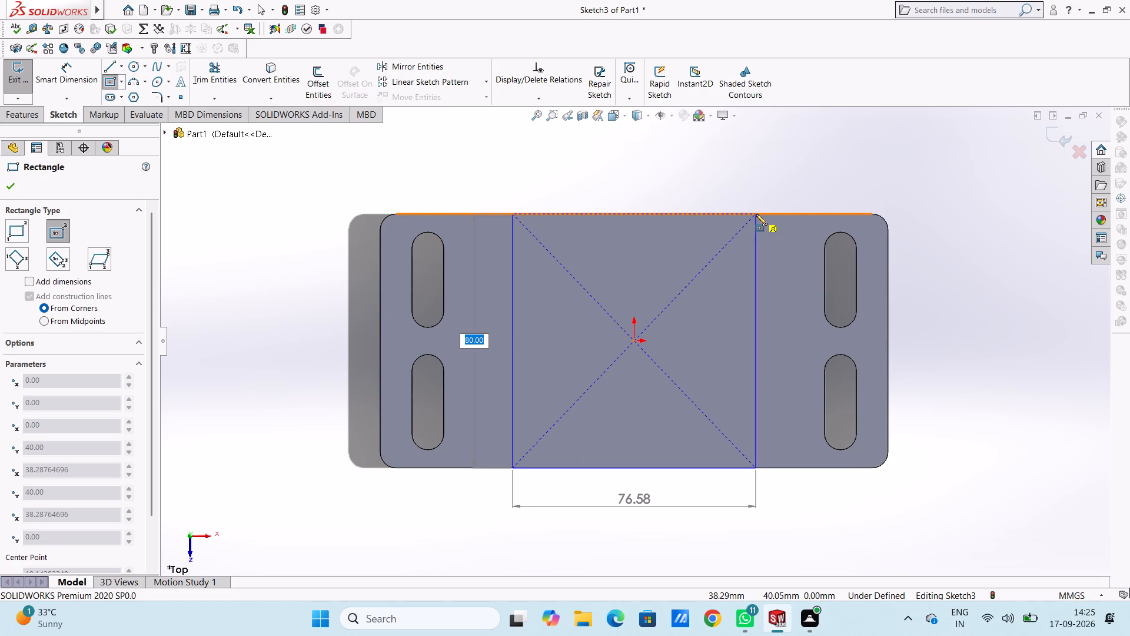
key(Return)
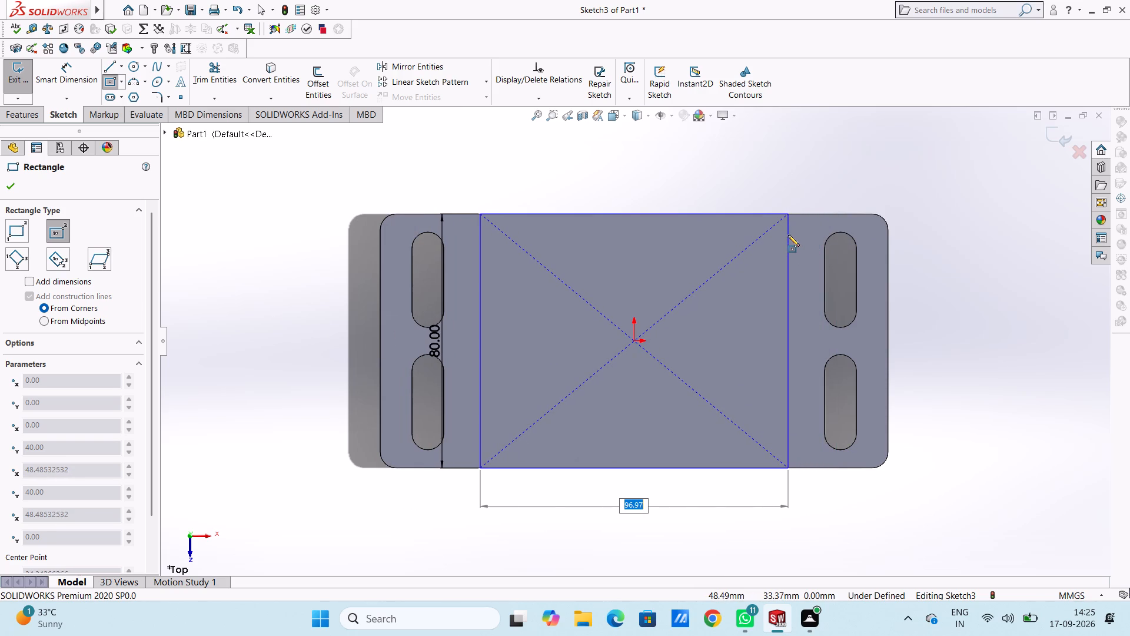
text(100)
key(Return)
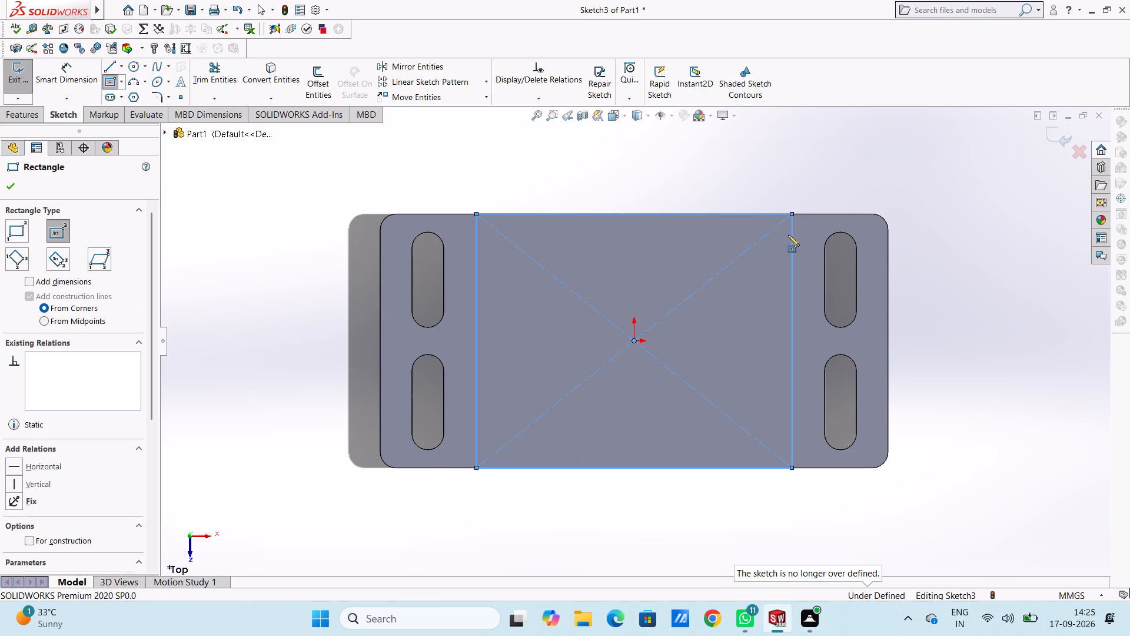
key(Escape)
key(Escape)
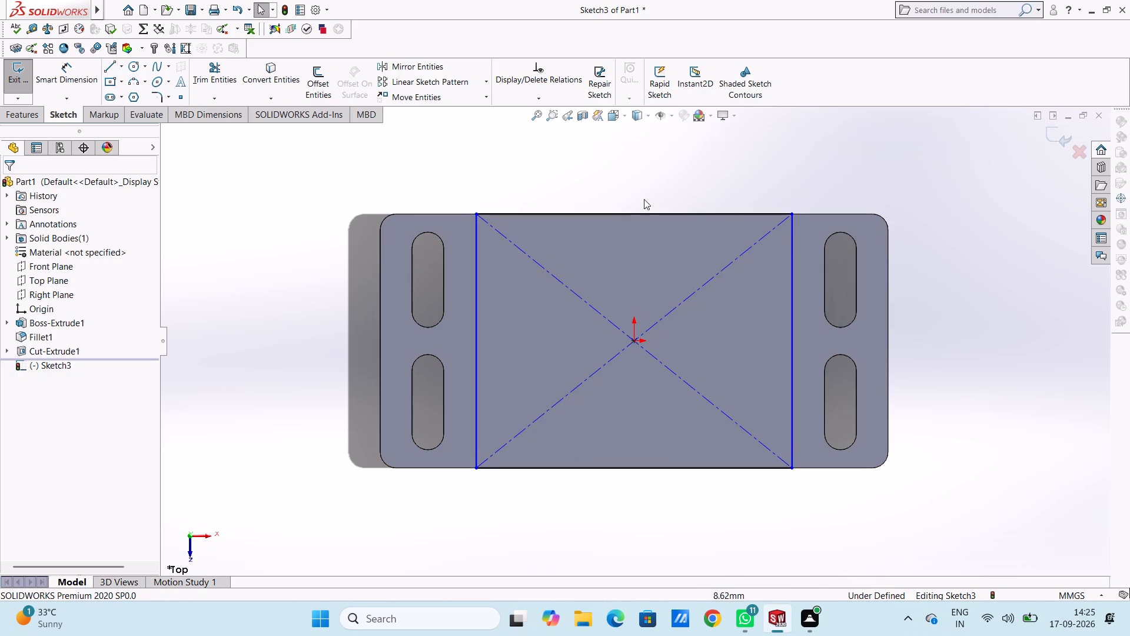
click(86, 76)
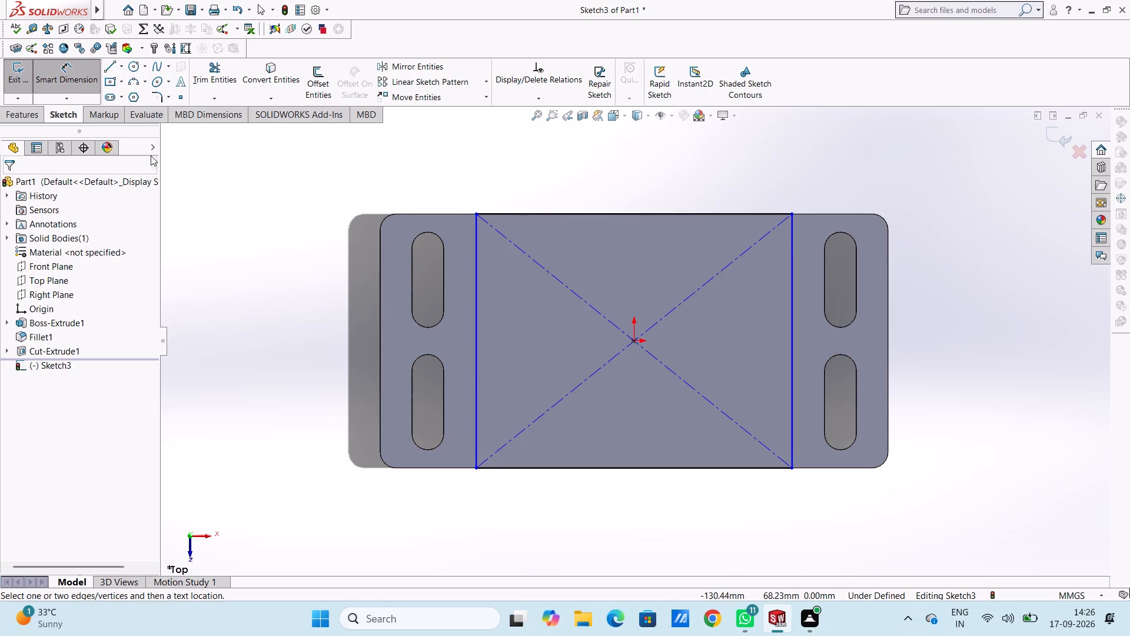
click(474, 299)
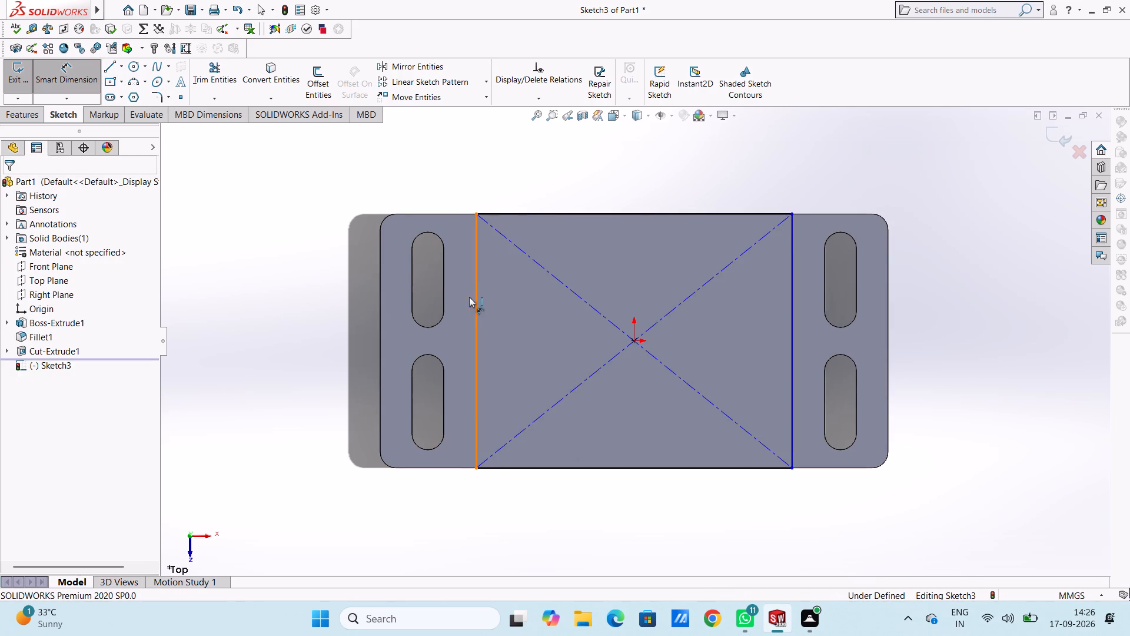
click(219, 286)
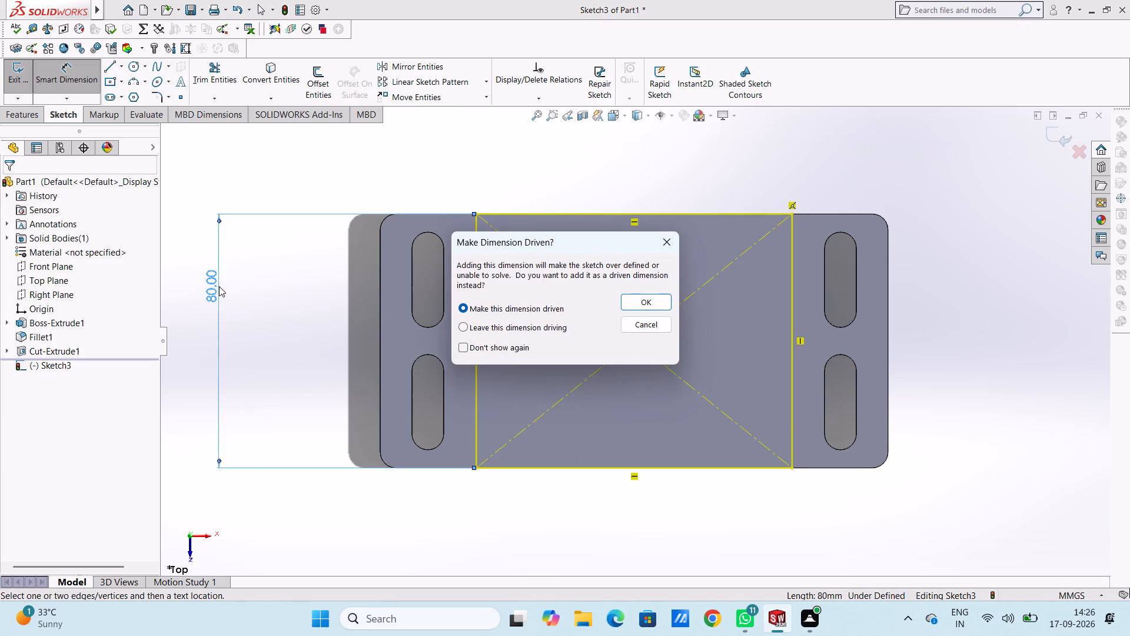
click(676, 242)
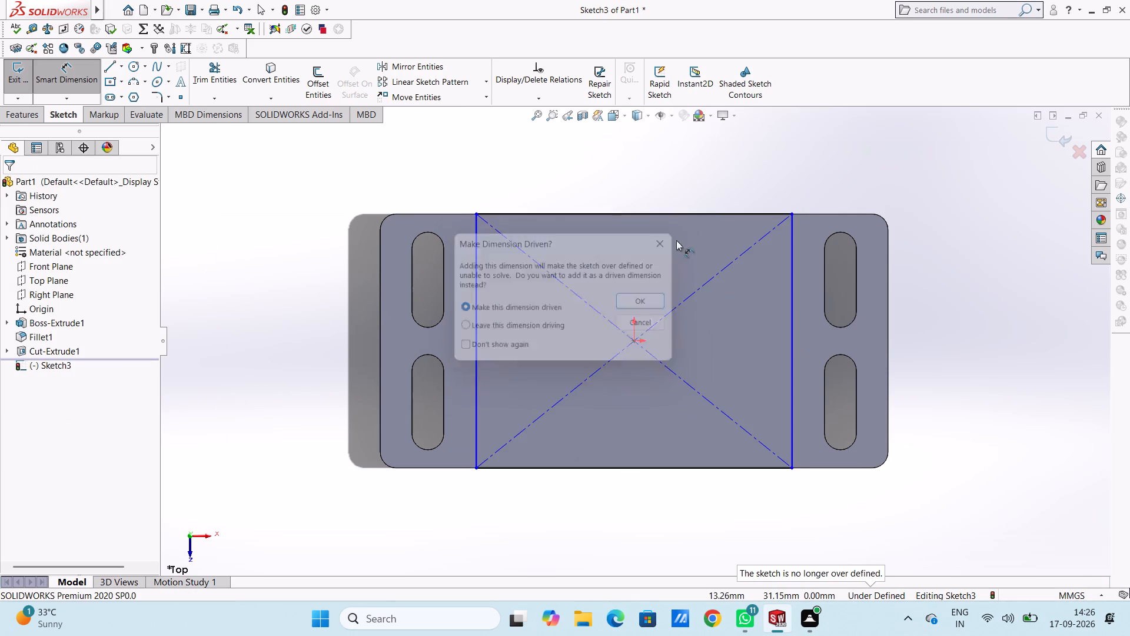
Dimension the rectangle's upper side to 100 mm, with the dimension placed above the plate.
click(692, 215)
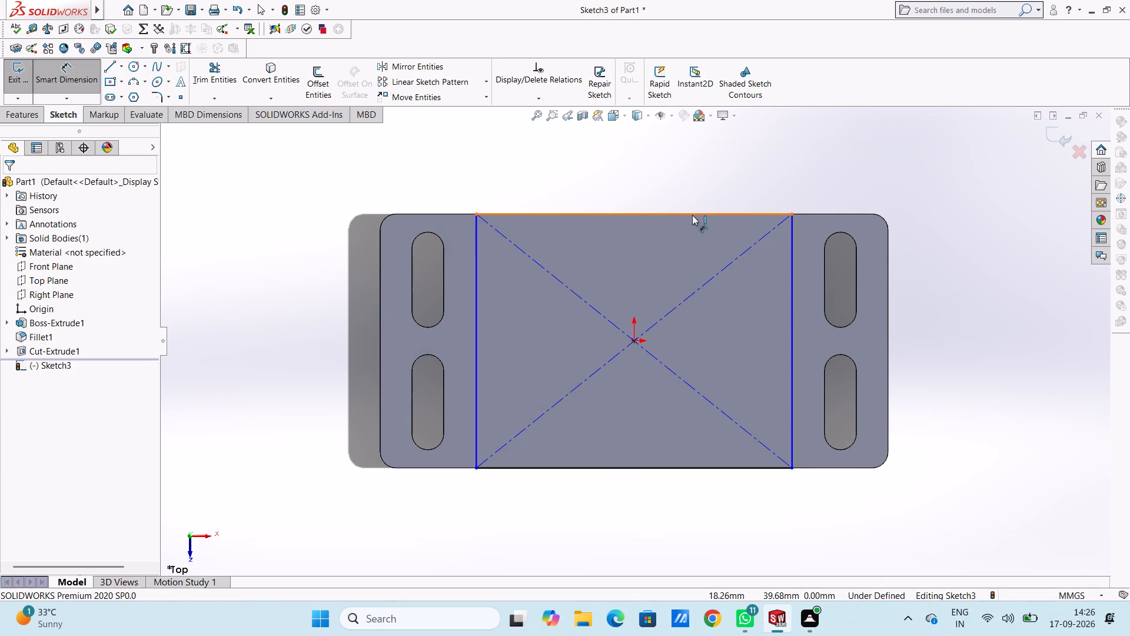
click(706, 135)
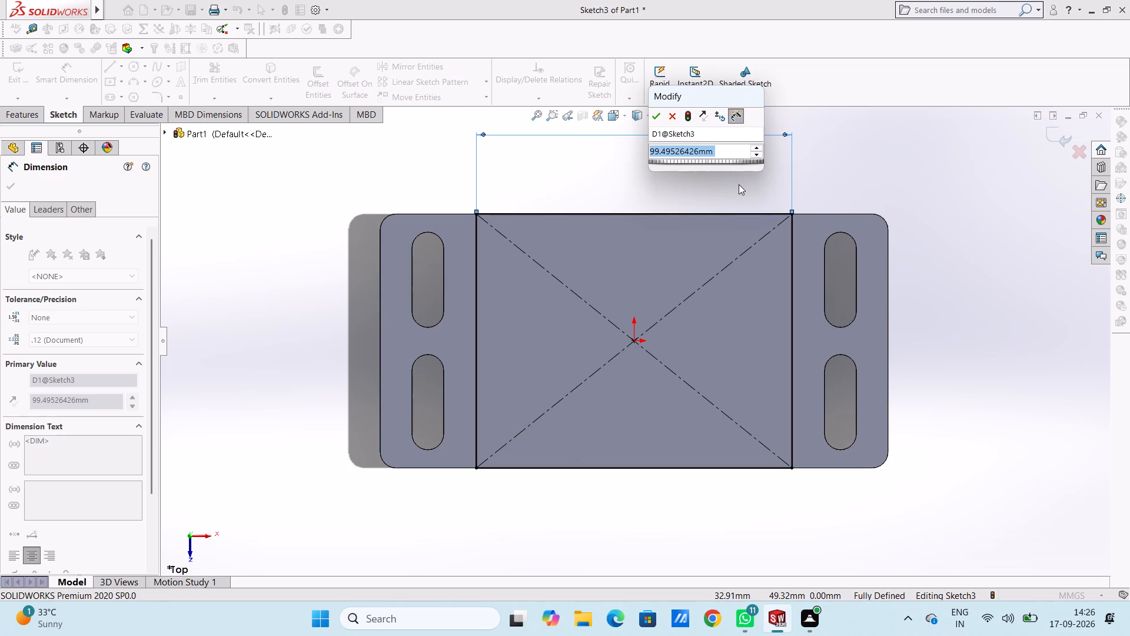
text(100)
key(Return)
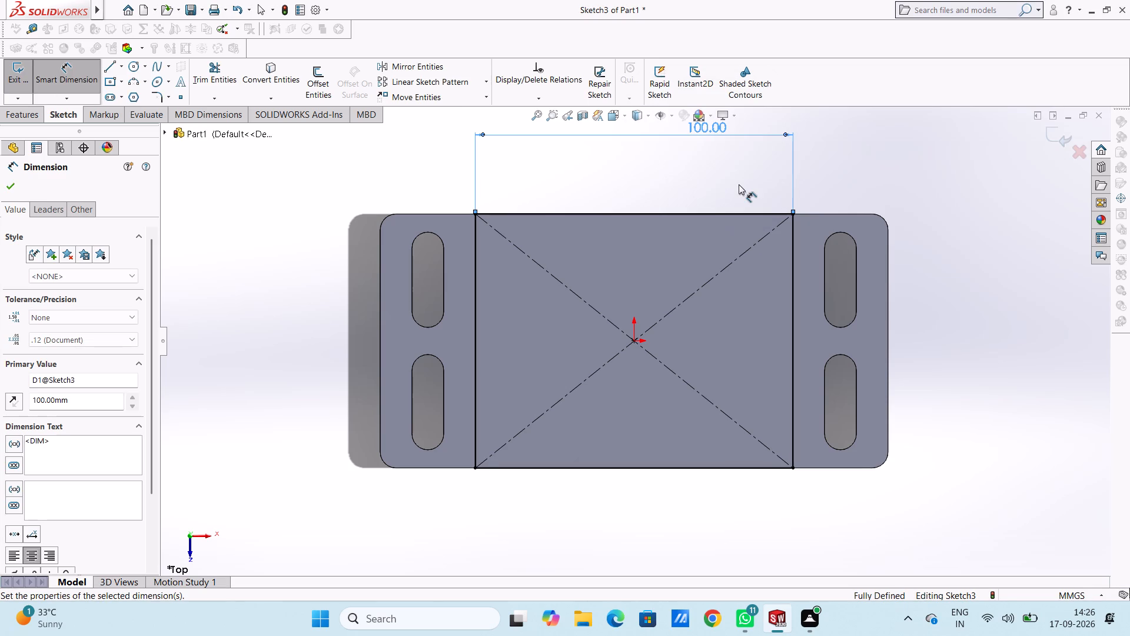
click(672, 169)
Set up a boss extrude of the rectangle upward from the plate's top face with a blind depth of 100 mm.
scroll(672, 169, up, 1)
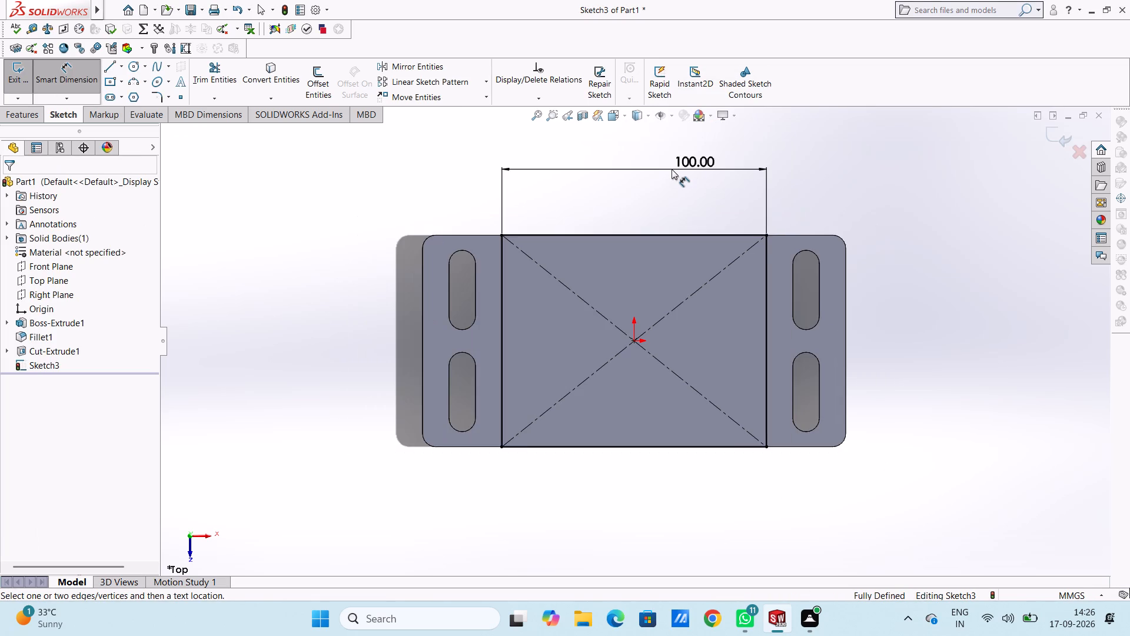
scroll(672, 169, up, 1)
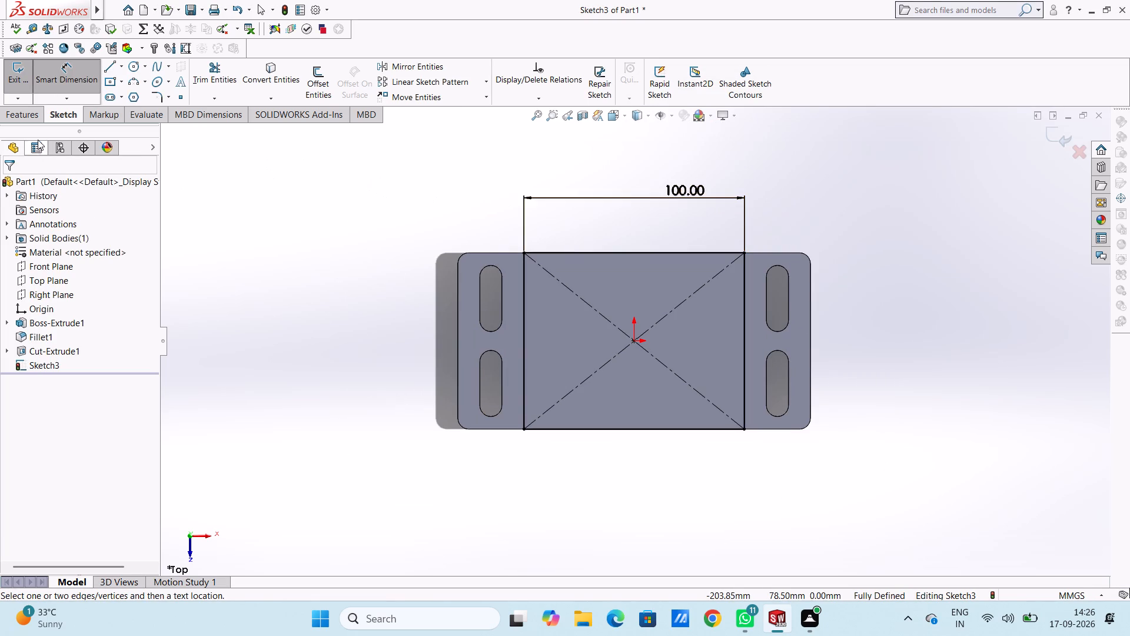
click(56, 82)
click(39, 110)
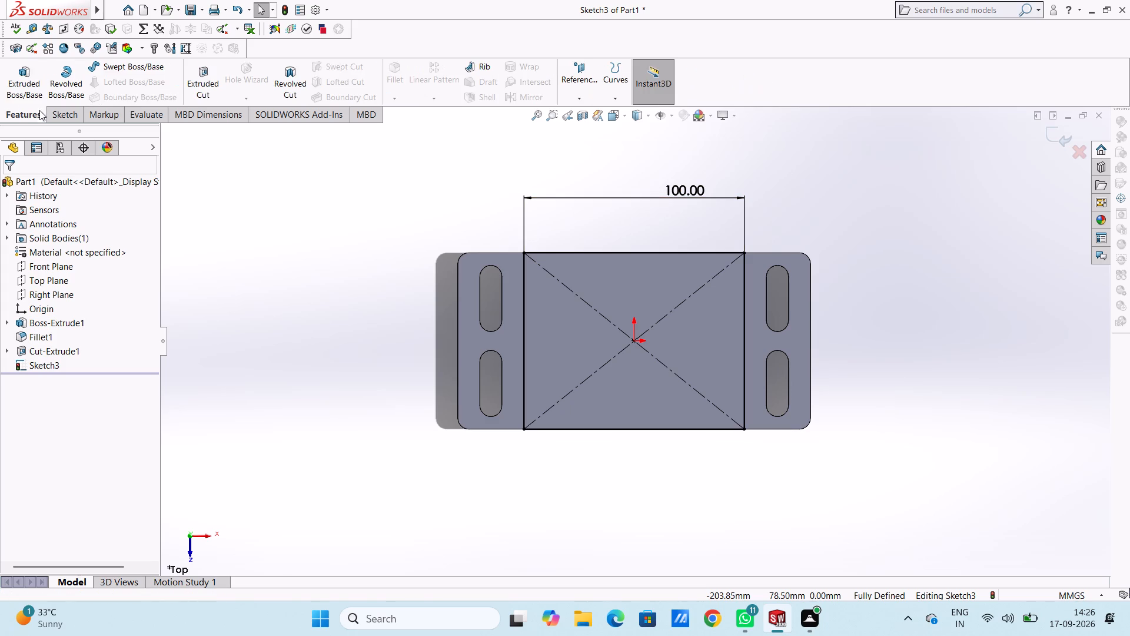
click(22, 80)
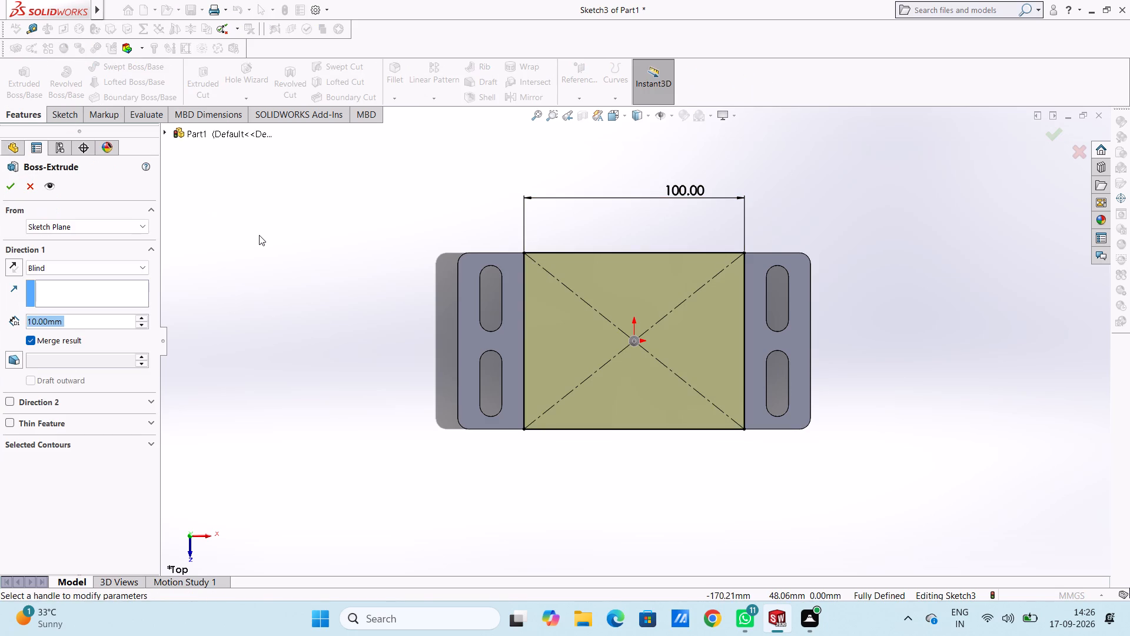
middle_drag(796, 479, 793, 478)
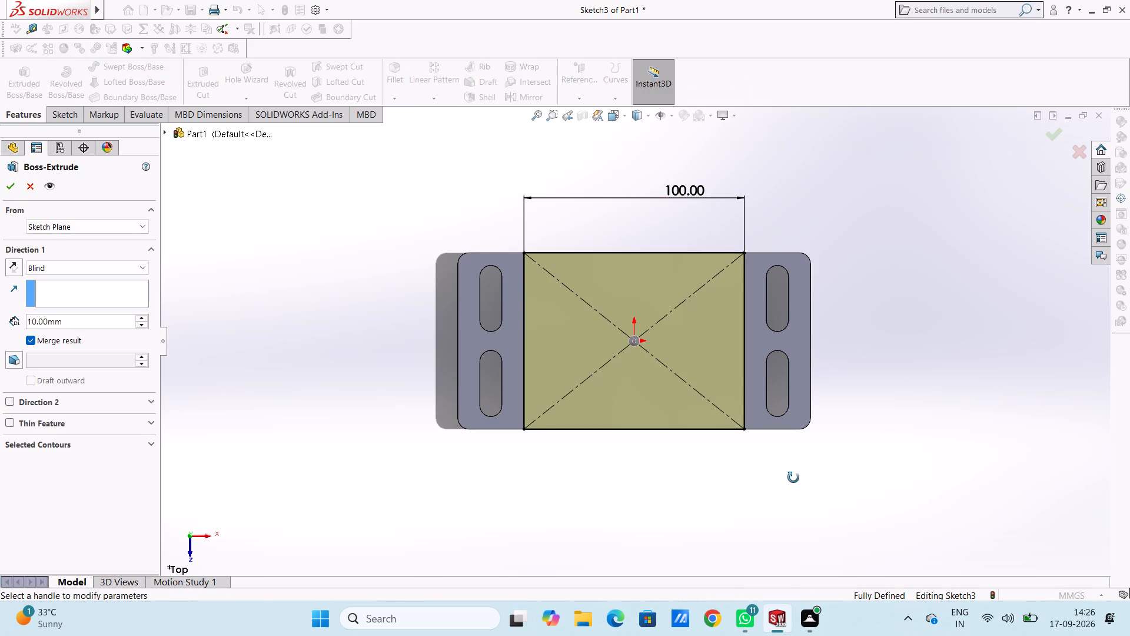
middle_drag(793, 478, 763, 324)
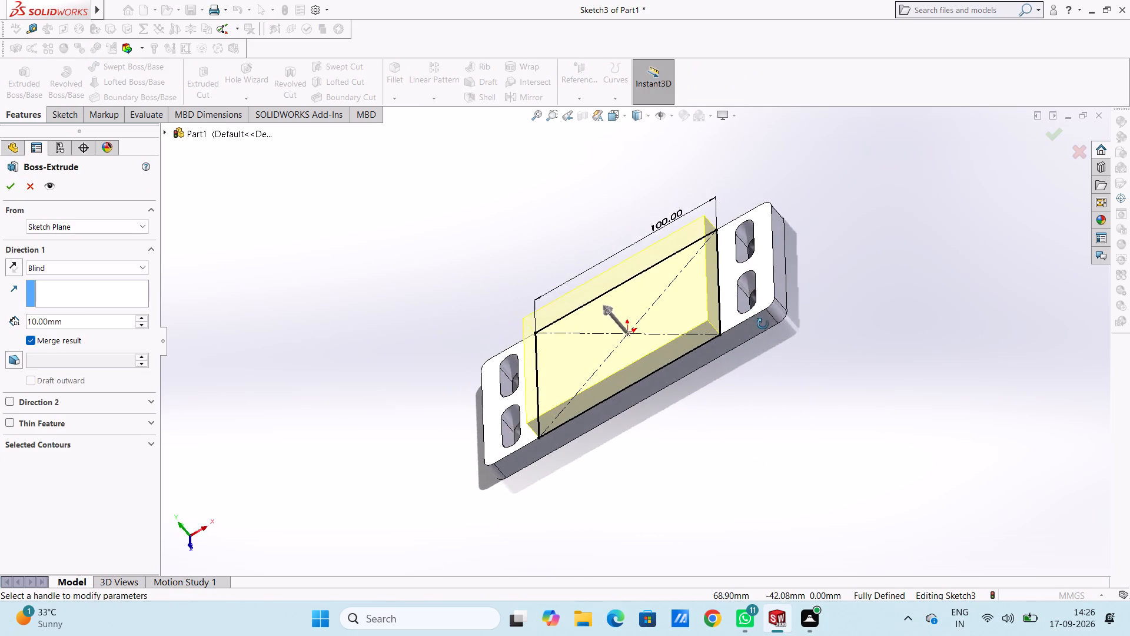
middle_drag(763, 324, 827, 380)
scroll(827, 380, up, 1)
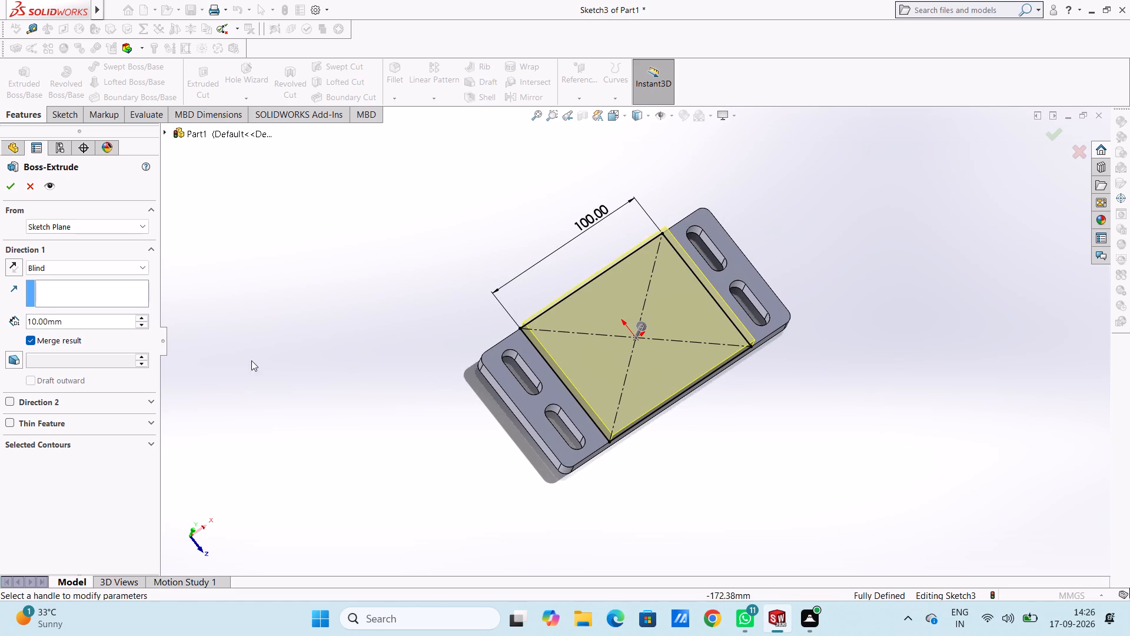
double_click(115, 316)
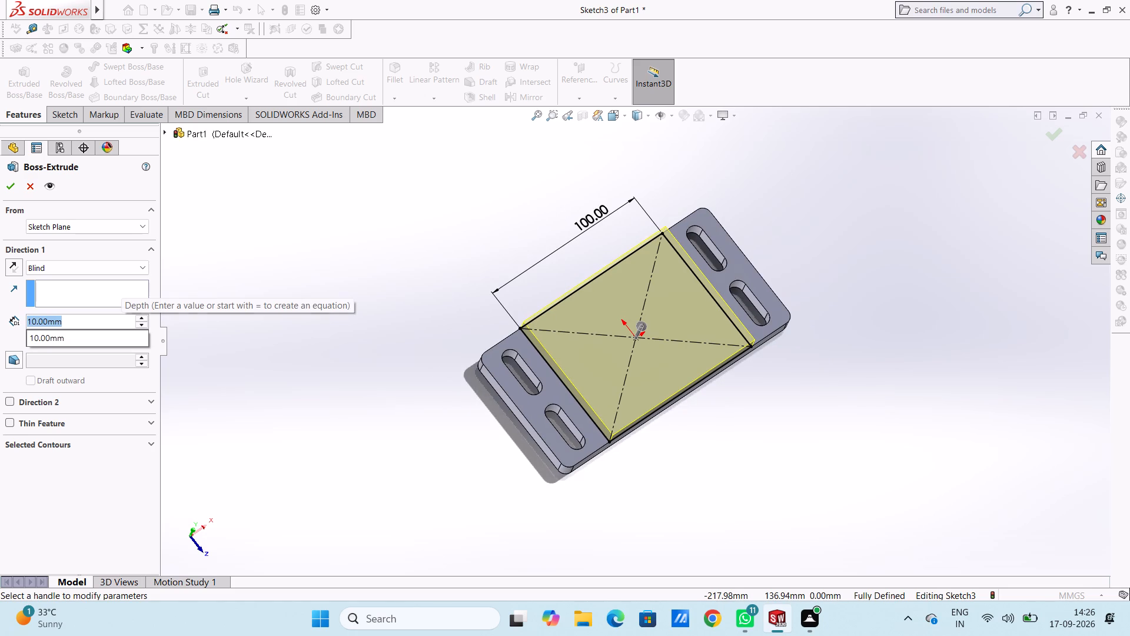
text(100)
key(Return)
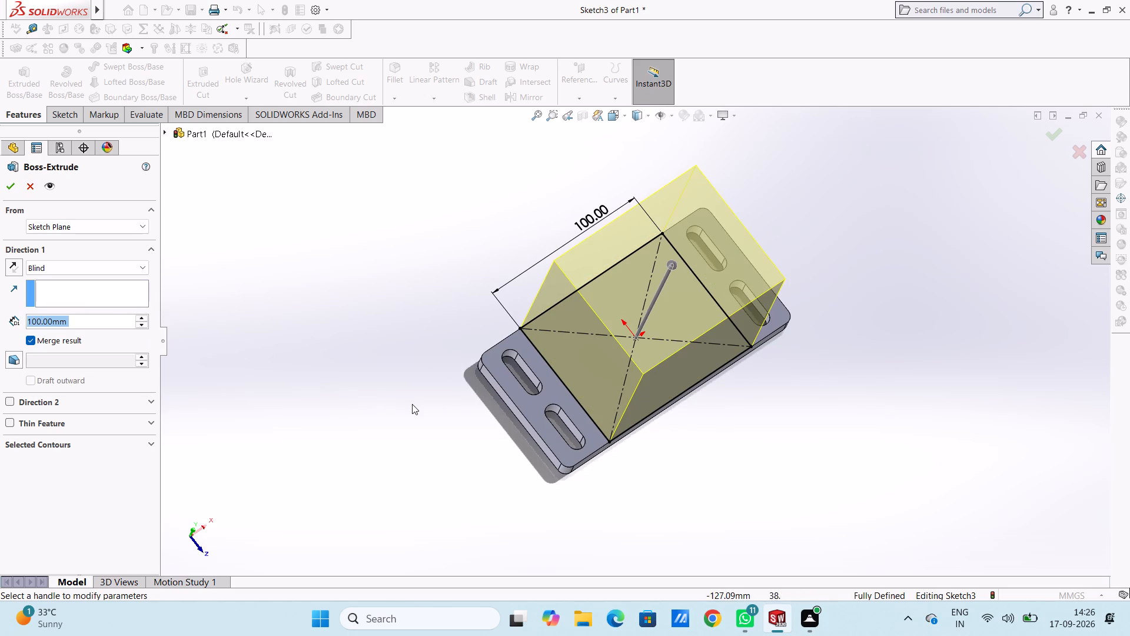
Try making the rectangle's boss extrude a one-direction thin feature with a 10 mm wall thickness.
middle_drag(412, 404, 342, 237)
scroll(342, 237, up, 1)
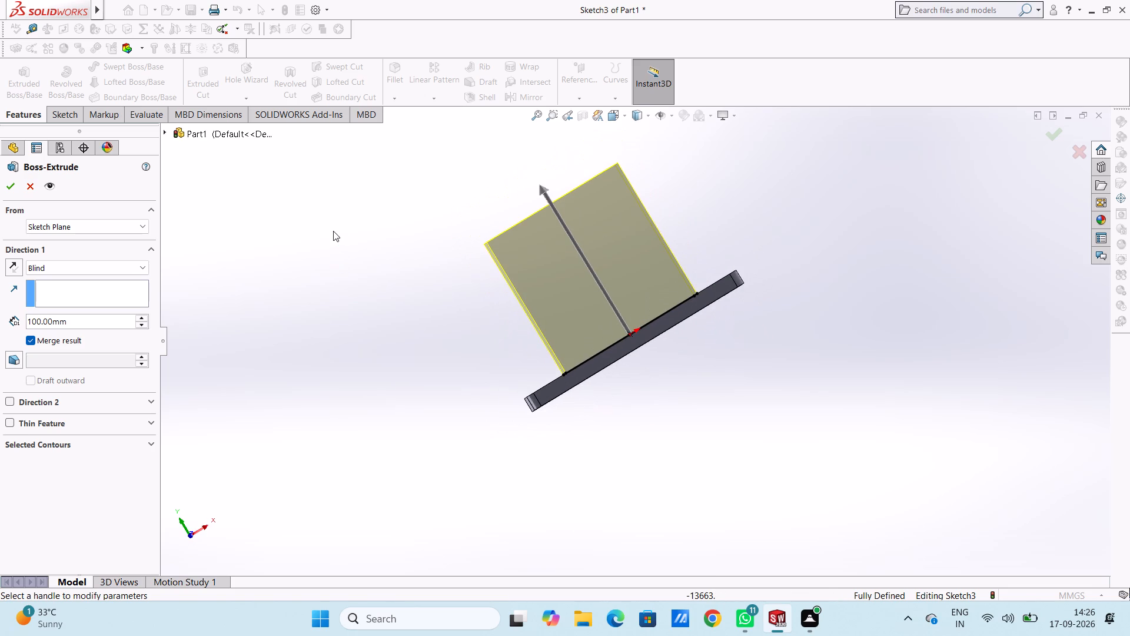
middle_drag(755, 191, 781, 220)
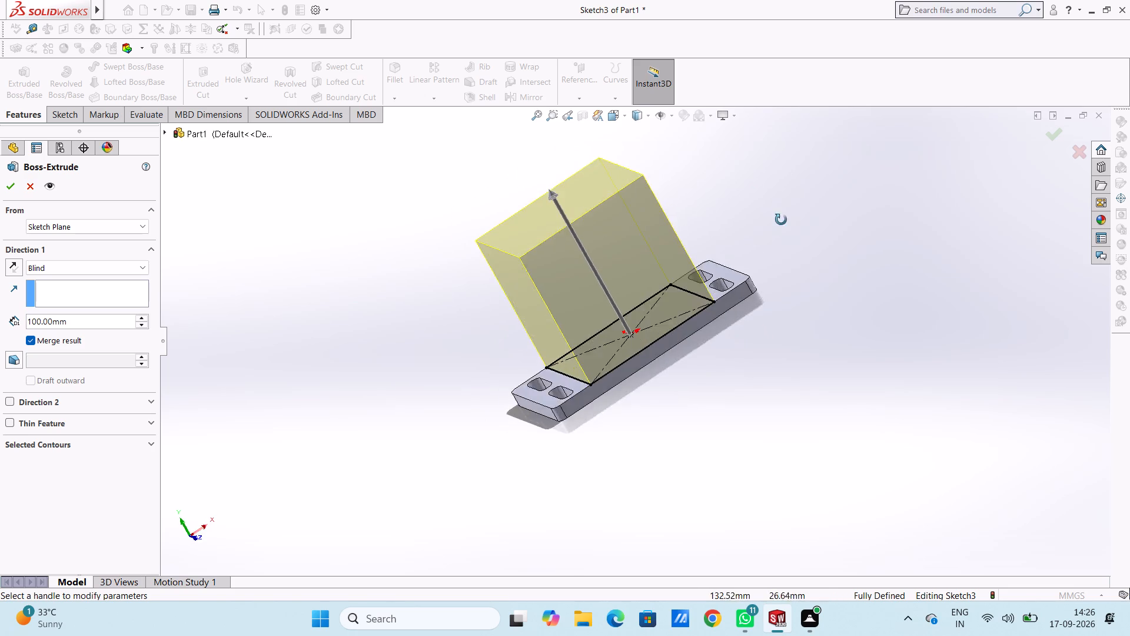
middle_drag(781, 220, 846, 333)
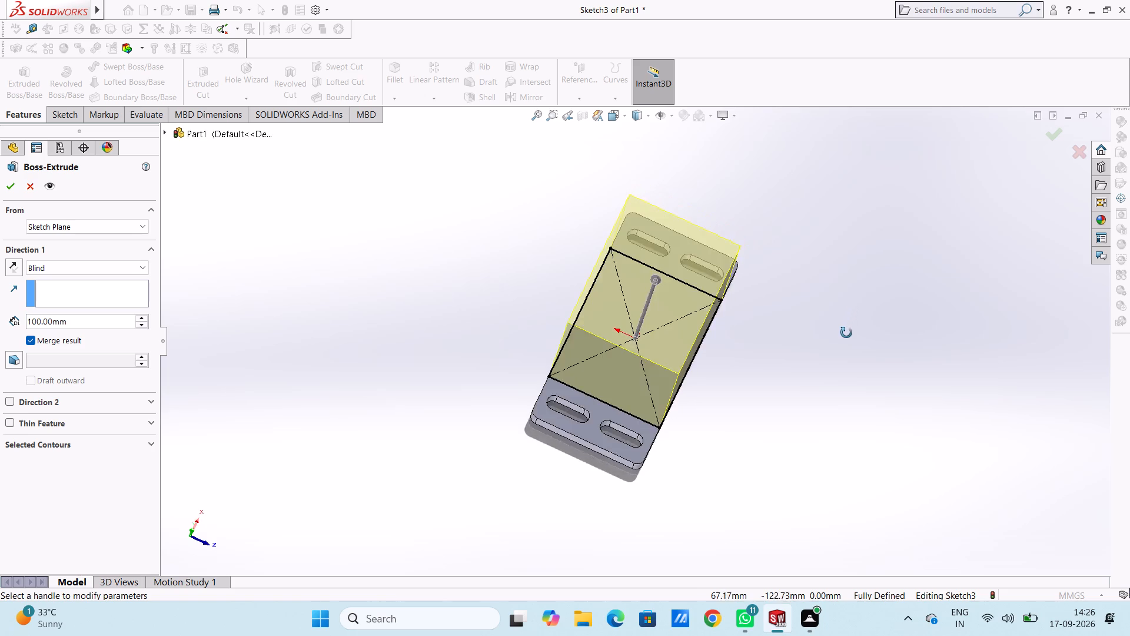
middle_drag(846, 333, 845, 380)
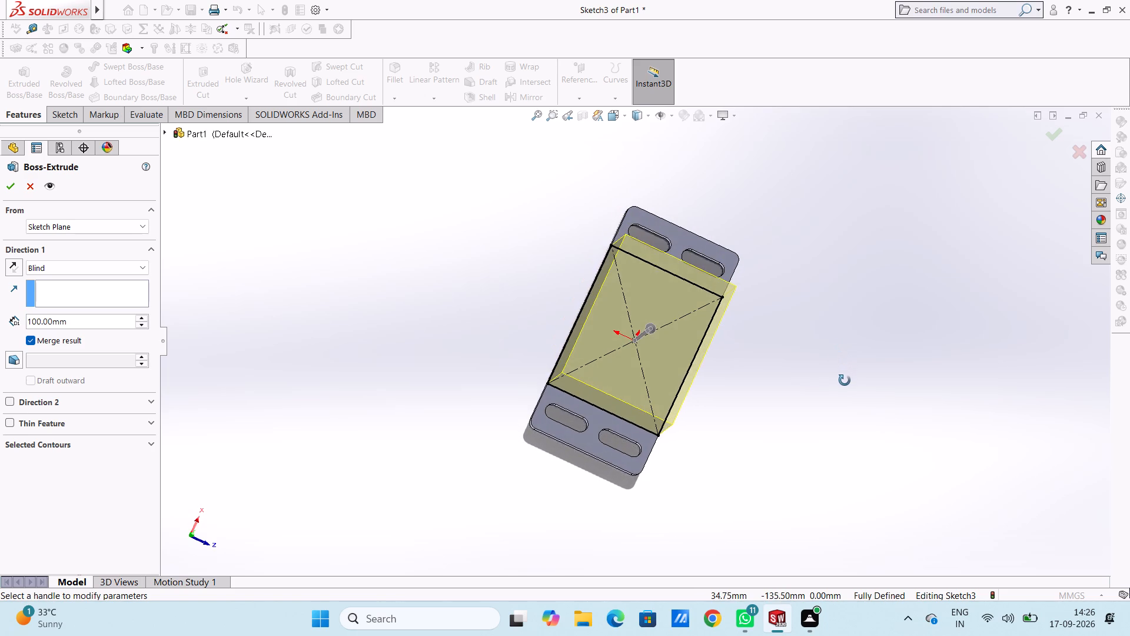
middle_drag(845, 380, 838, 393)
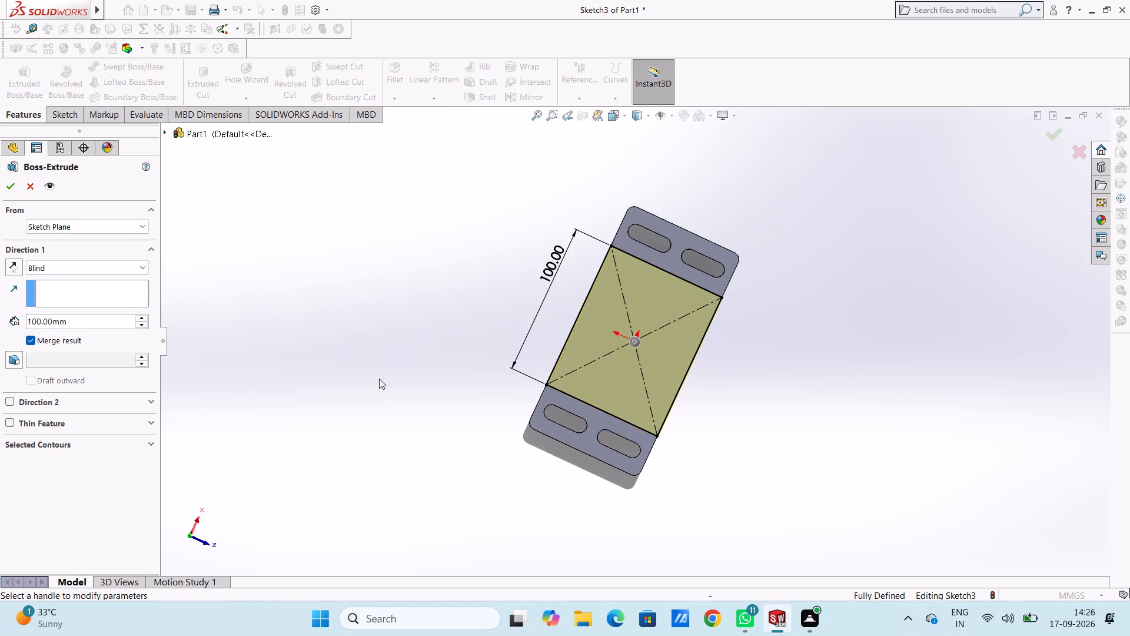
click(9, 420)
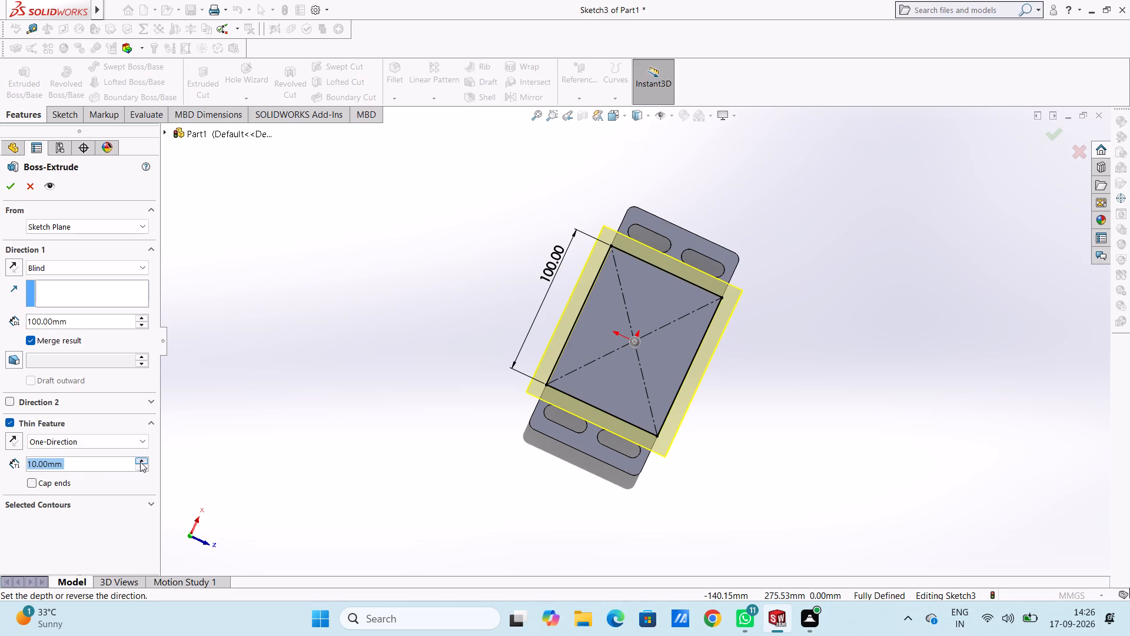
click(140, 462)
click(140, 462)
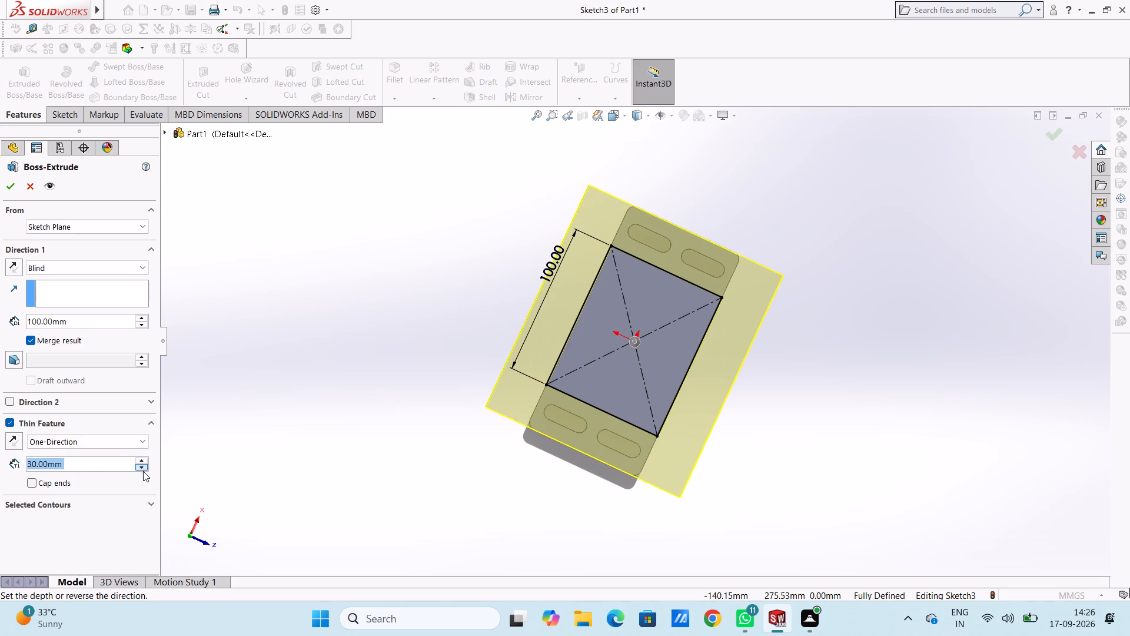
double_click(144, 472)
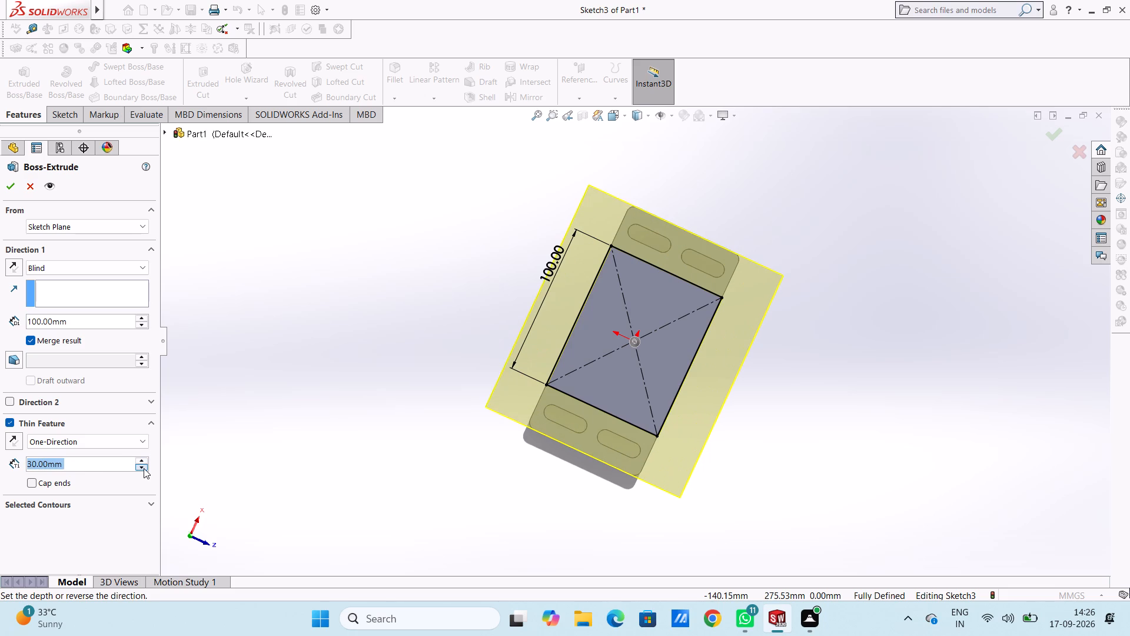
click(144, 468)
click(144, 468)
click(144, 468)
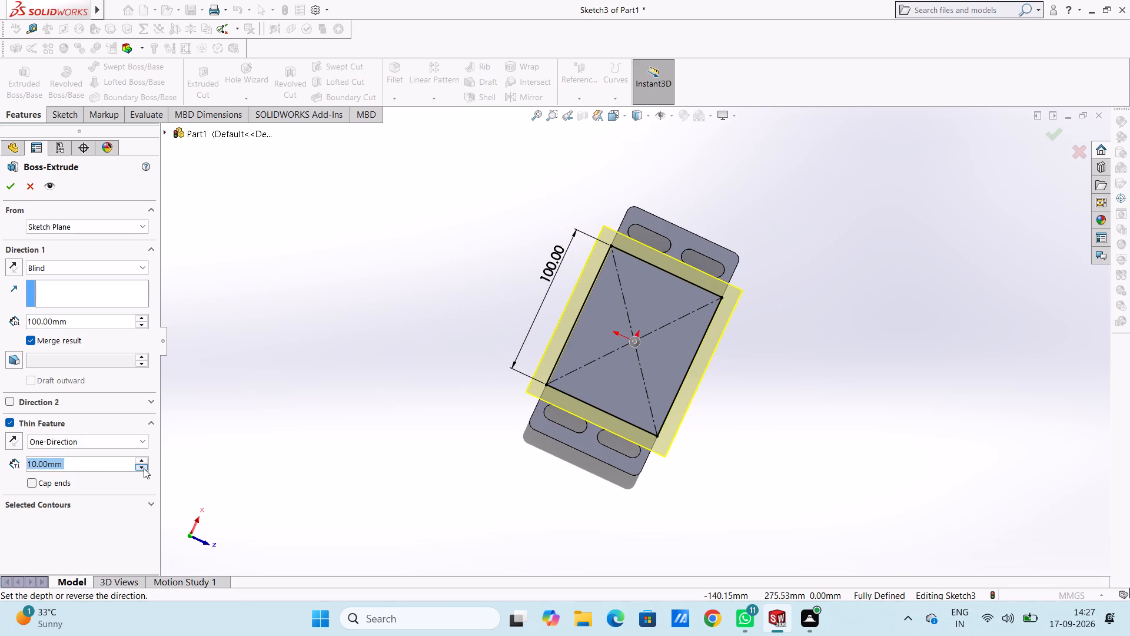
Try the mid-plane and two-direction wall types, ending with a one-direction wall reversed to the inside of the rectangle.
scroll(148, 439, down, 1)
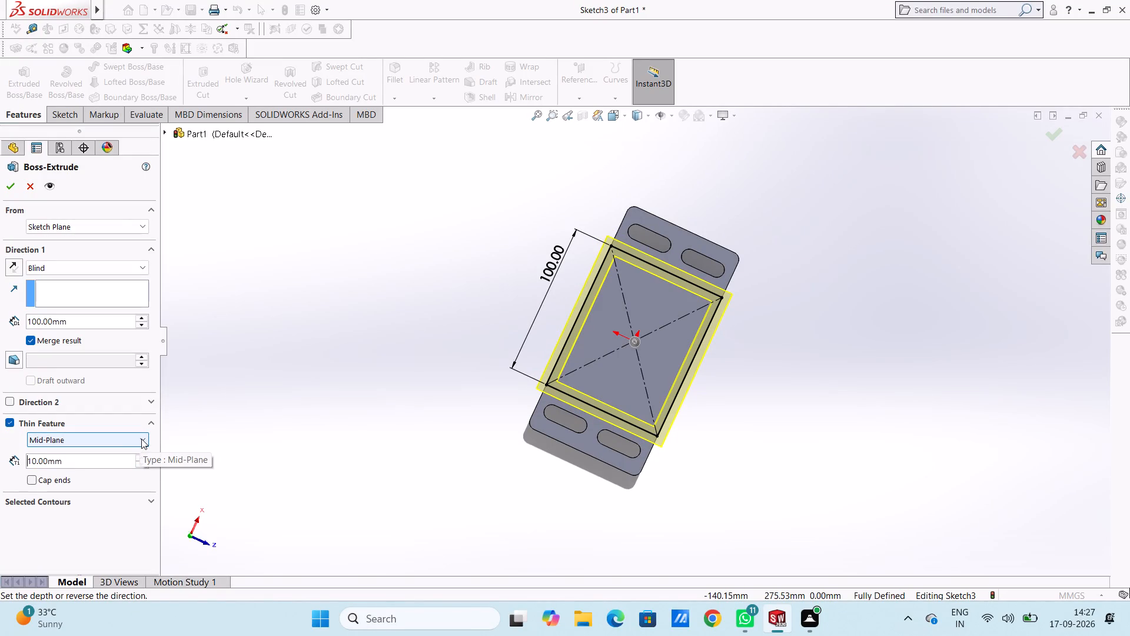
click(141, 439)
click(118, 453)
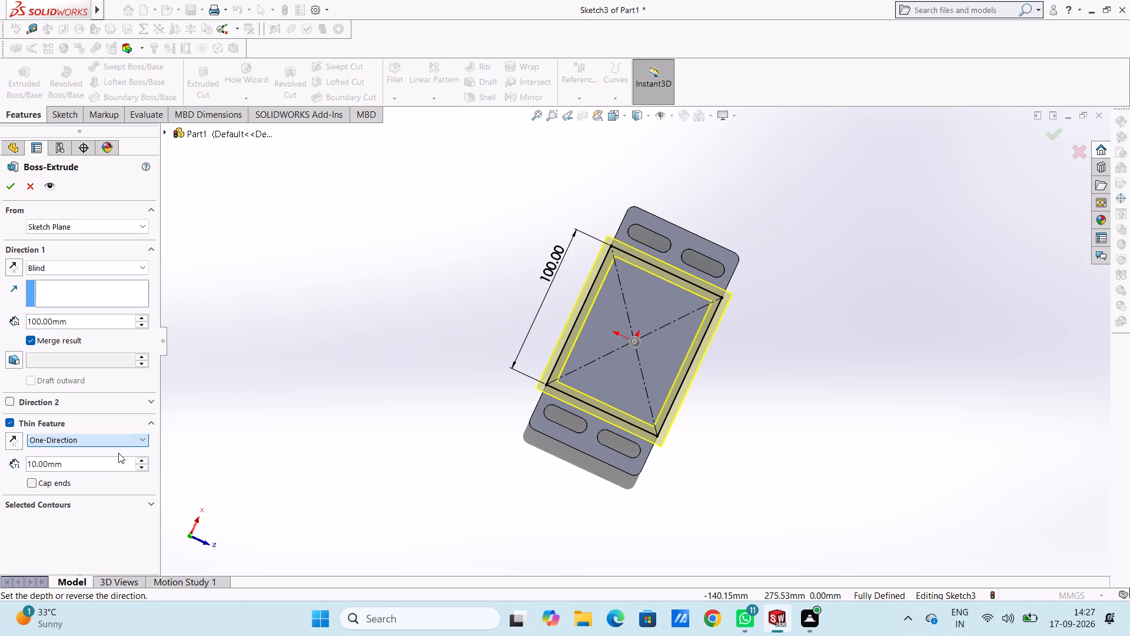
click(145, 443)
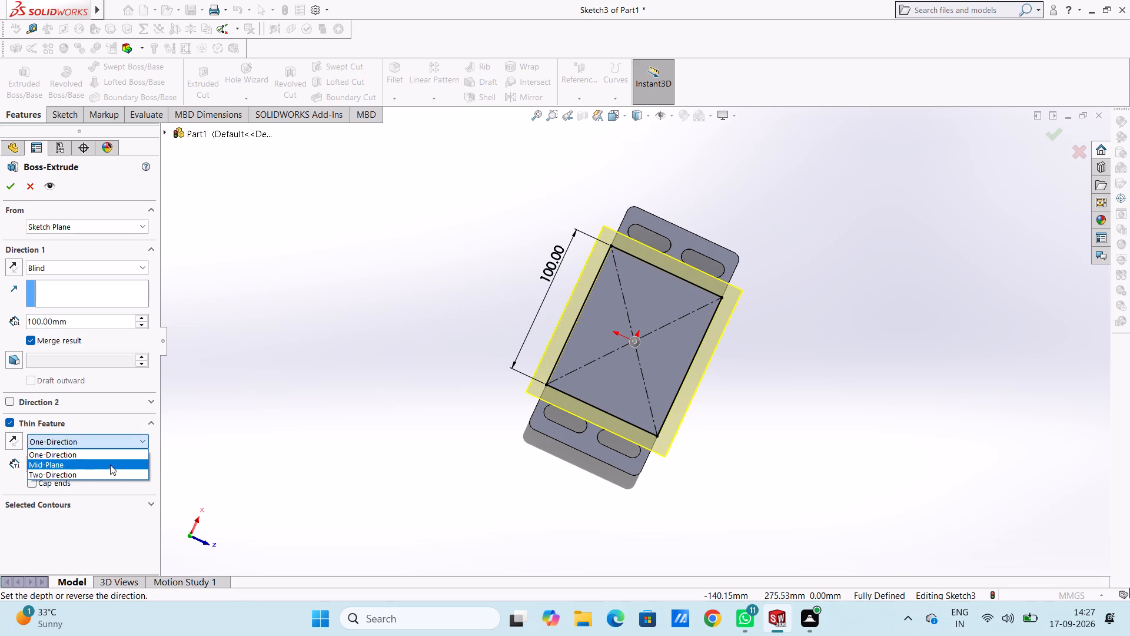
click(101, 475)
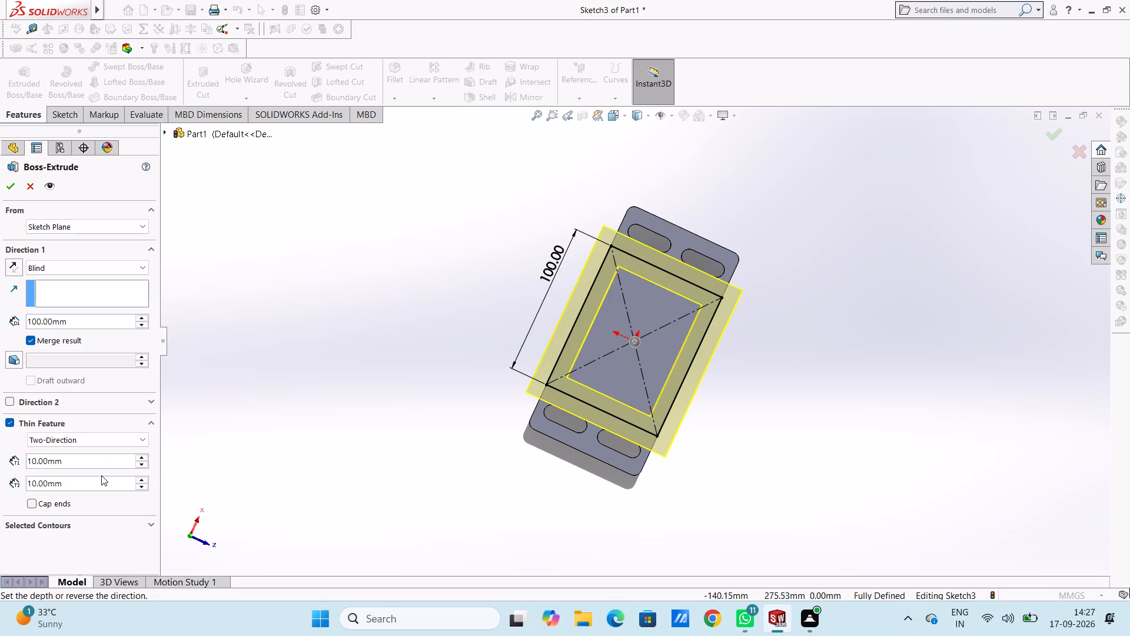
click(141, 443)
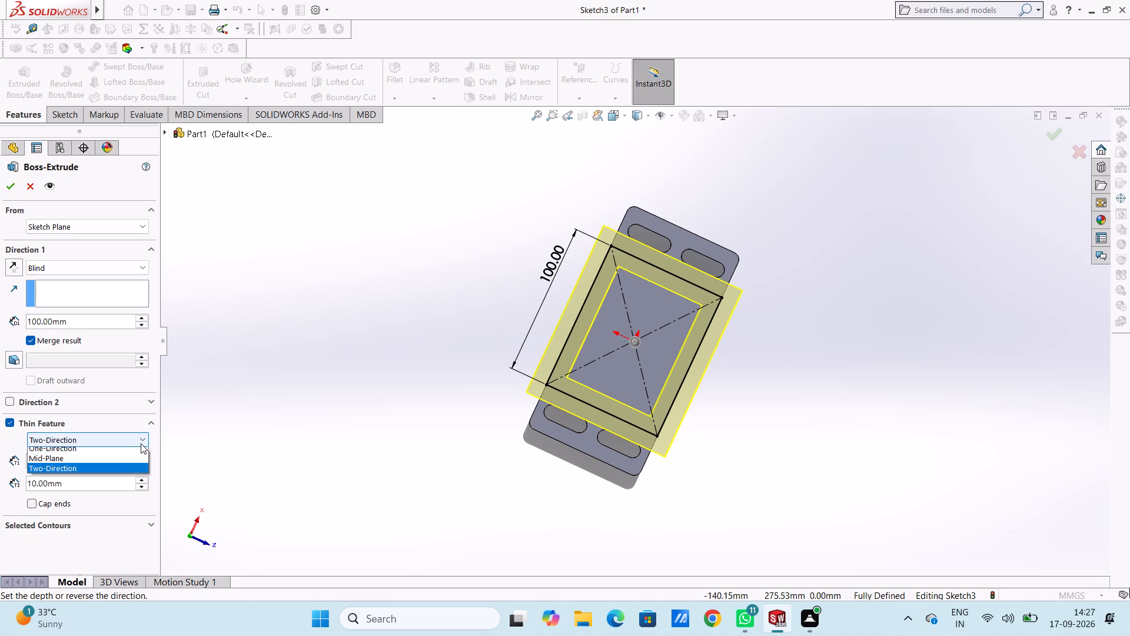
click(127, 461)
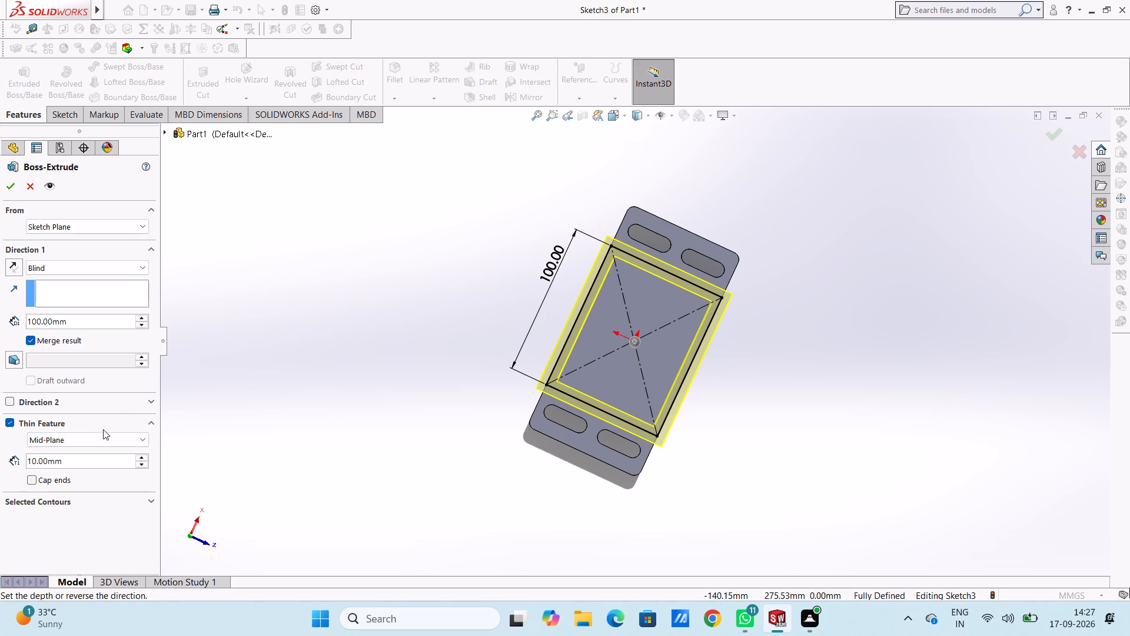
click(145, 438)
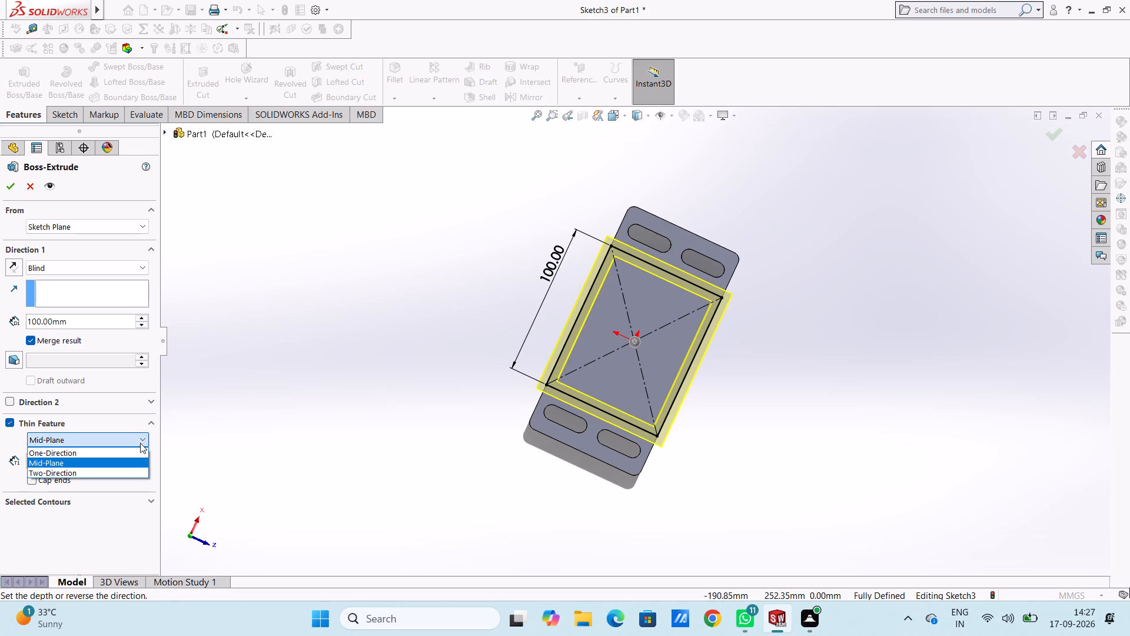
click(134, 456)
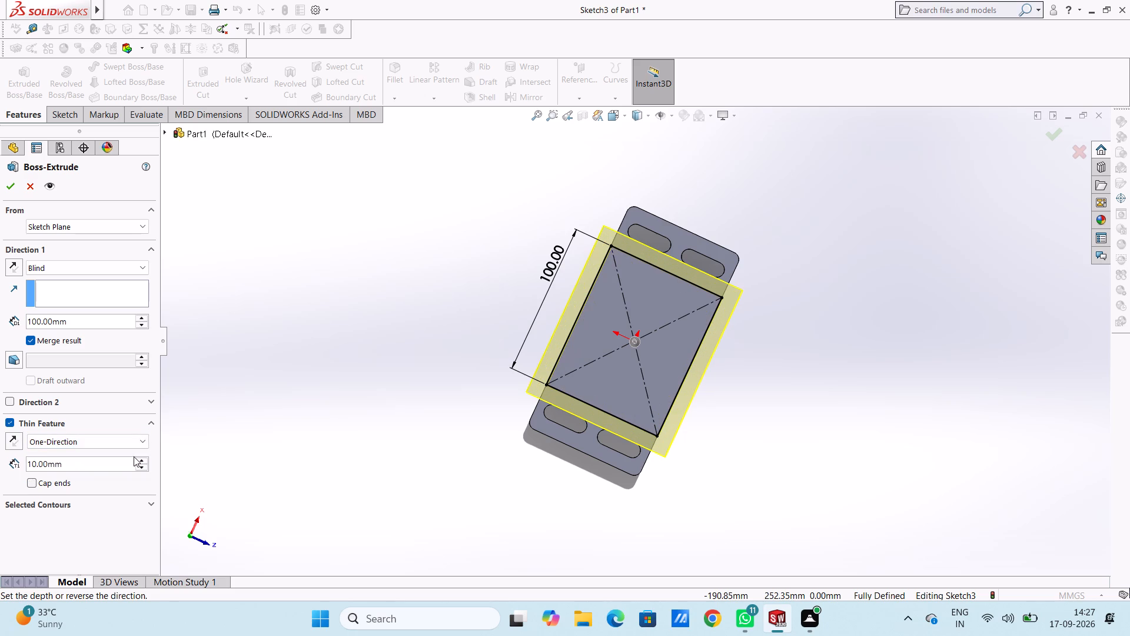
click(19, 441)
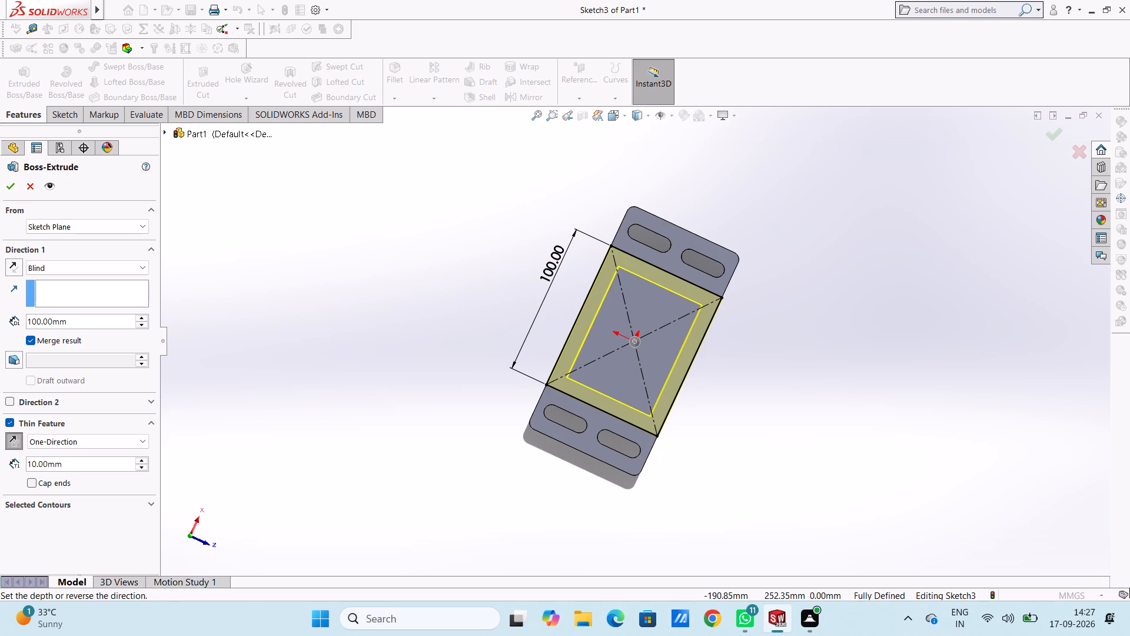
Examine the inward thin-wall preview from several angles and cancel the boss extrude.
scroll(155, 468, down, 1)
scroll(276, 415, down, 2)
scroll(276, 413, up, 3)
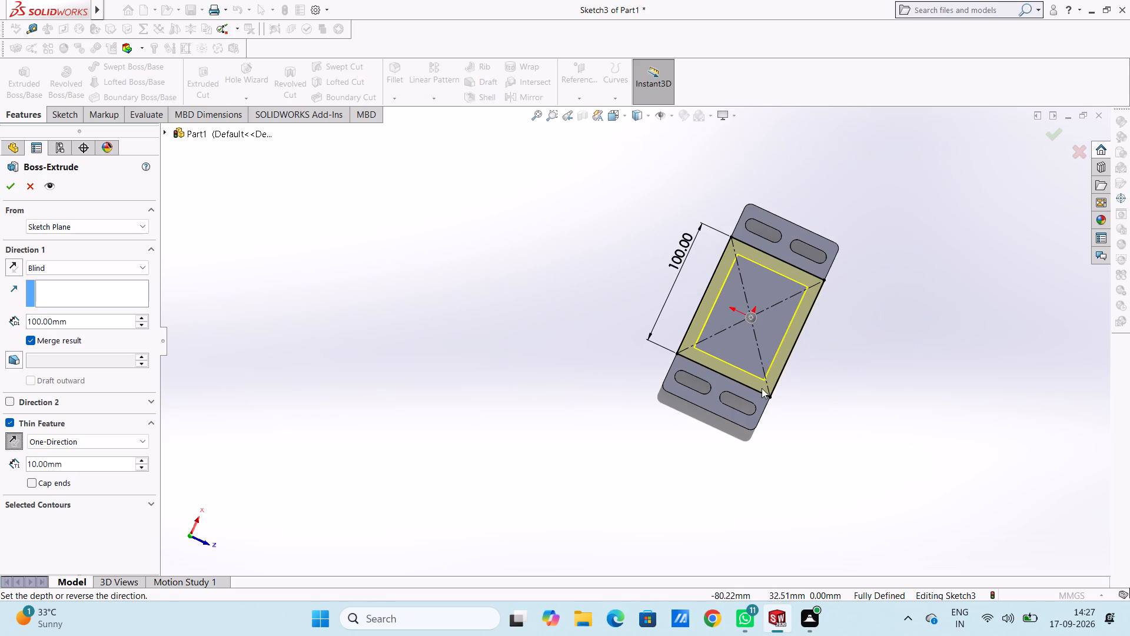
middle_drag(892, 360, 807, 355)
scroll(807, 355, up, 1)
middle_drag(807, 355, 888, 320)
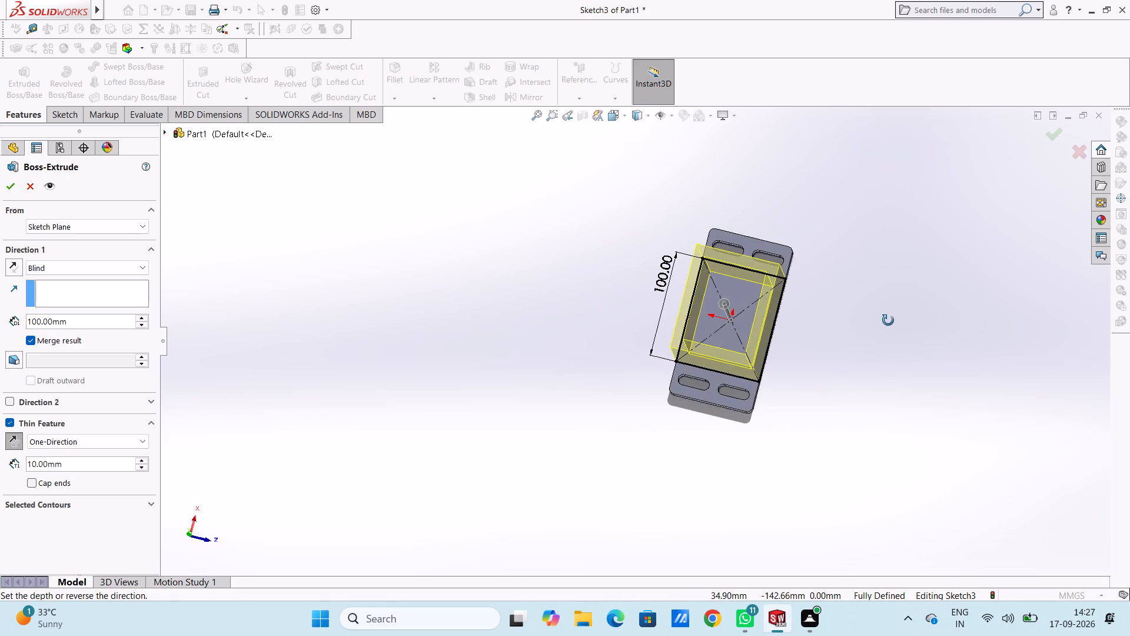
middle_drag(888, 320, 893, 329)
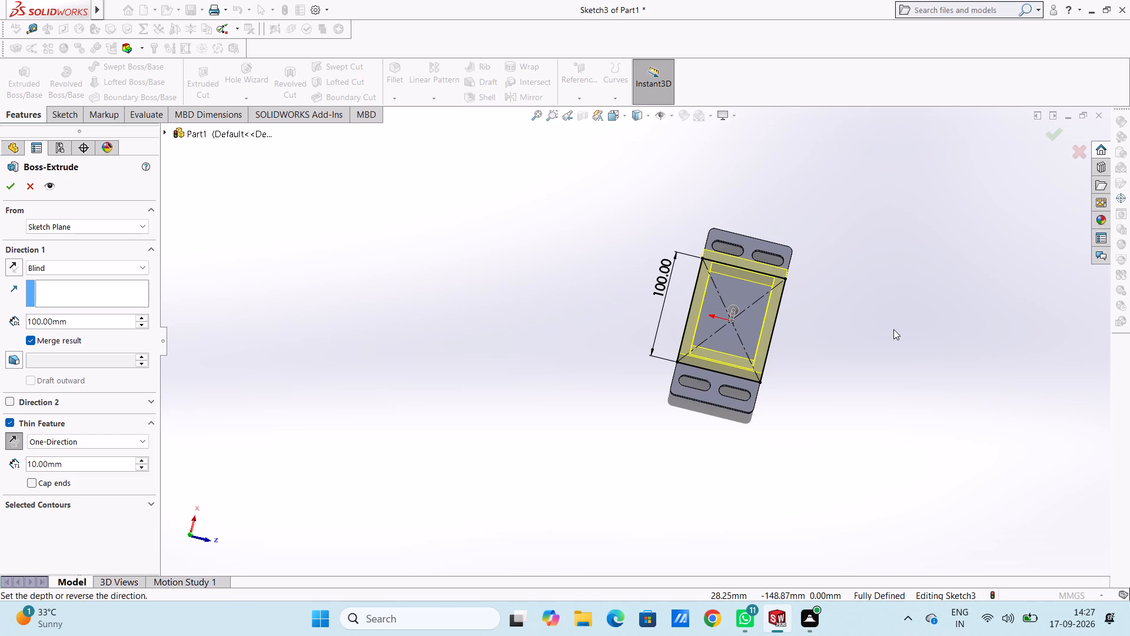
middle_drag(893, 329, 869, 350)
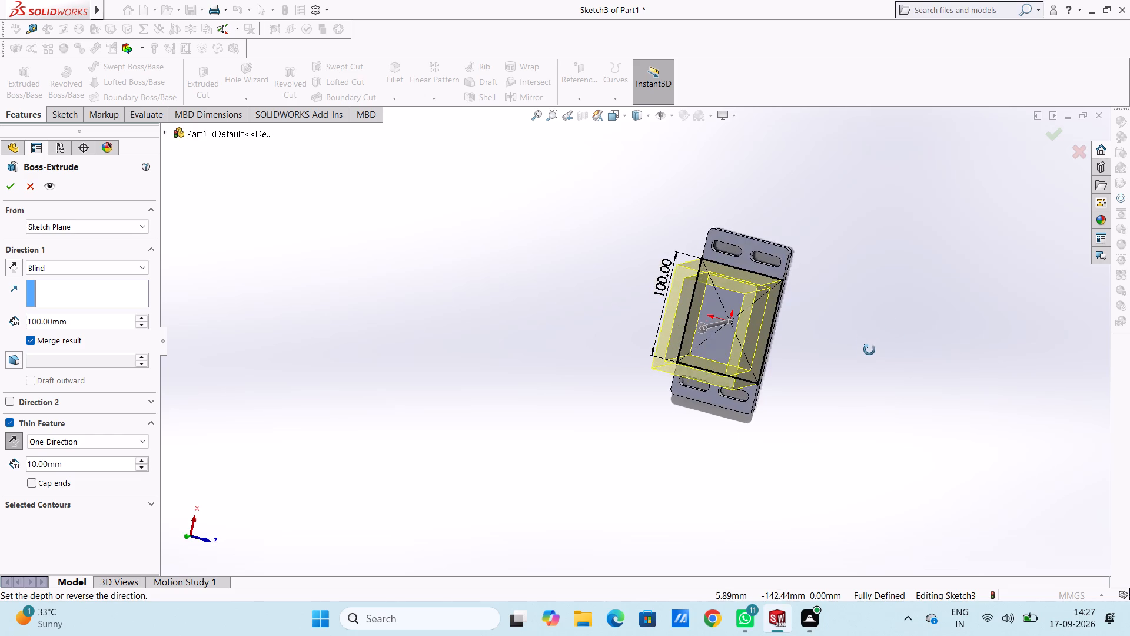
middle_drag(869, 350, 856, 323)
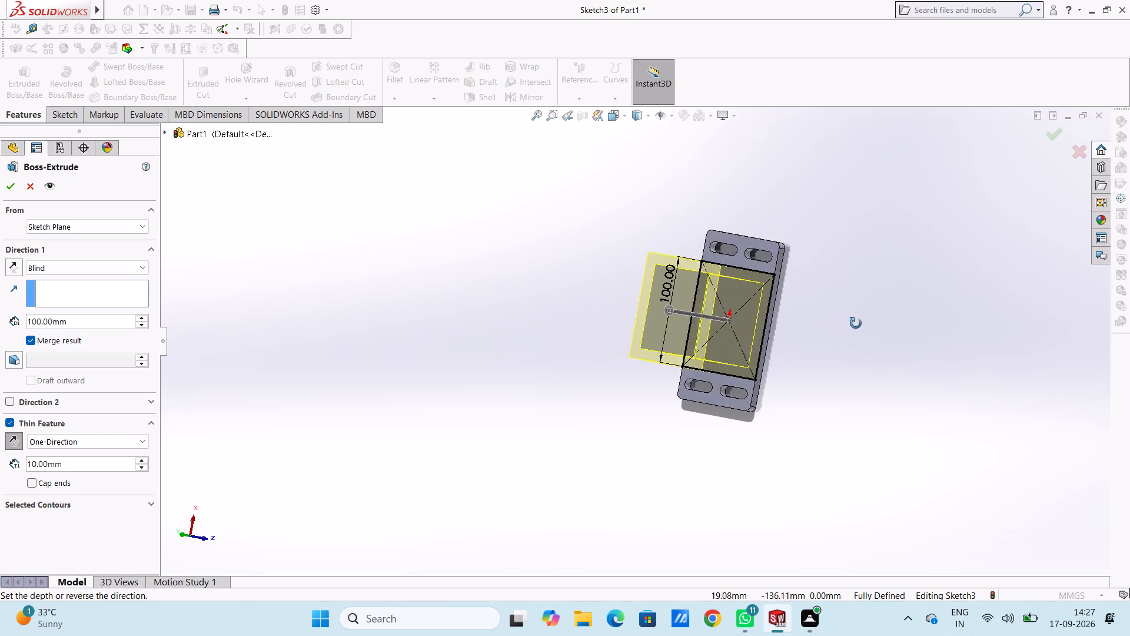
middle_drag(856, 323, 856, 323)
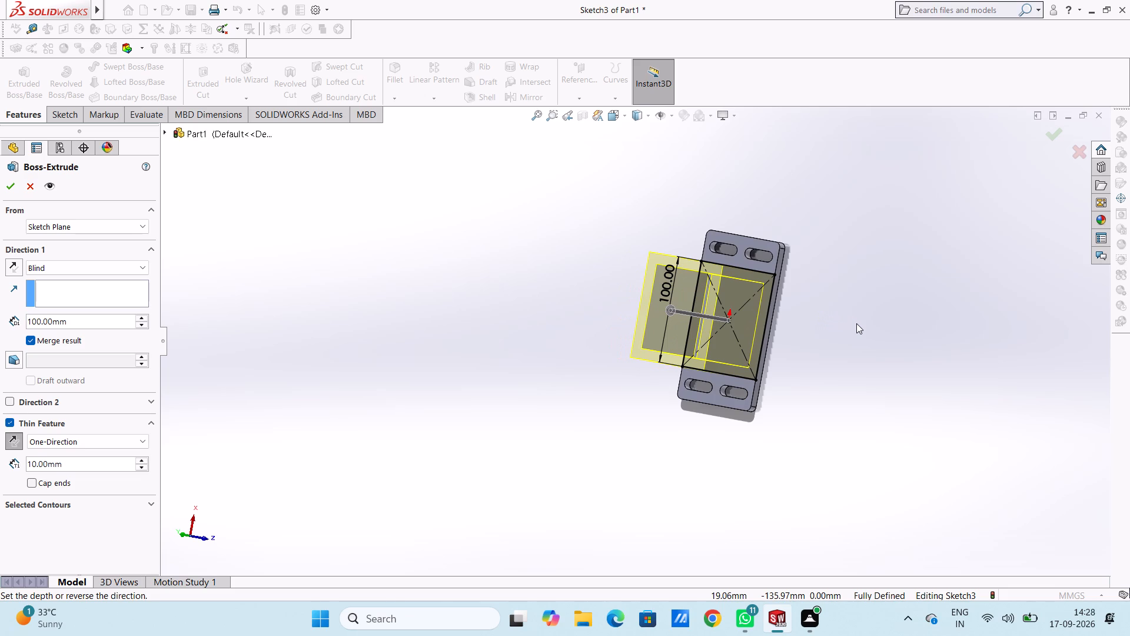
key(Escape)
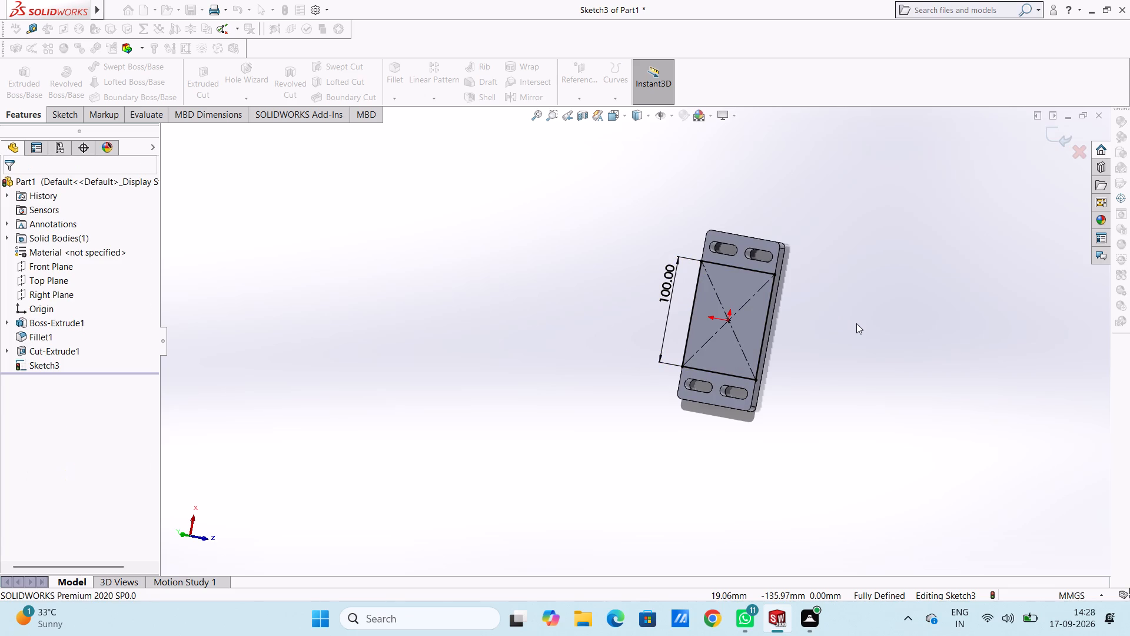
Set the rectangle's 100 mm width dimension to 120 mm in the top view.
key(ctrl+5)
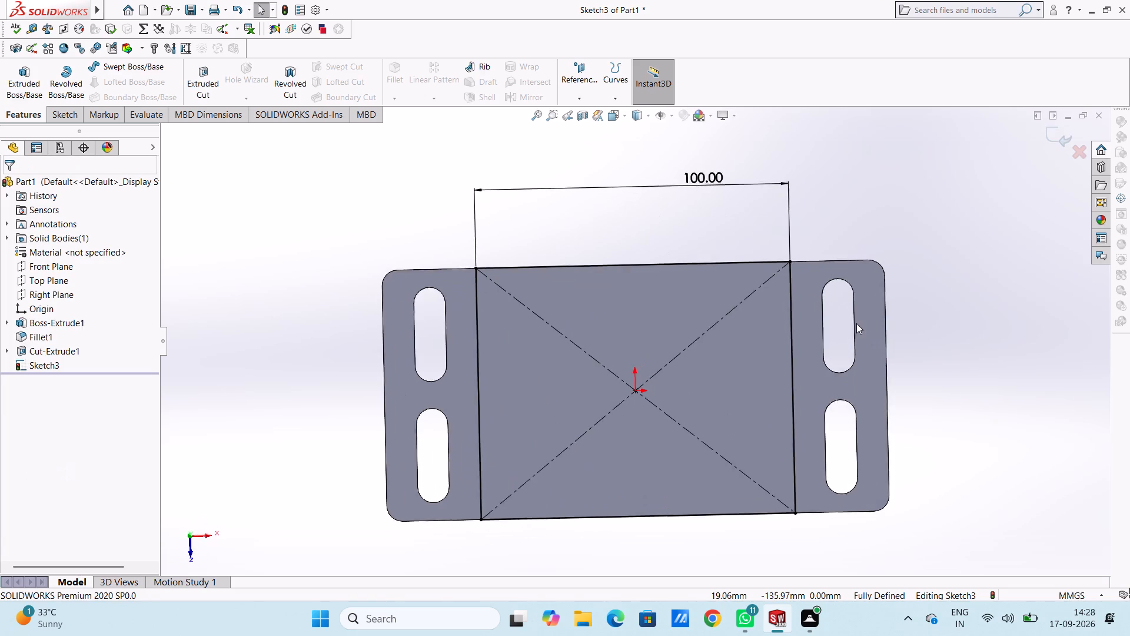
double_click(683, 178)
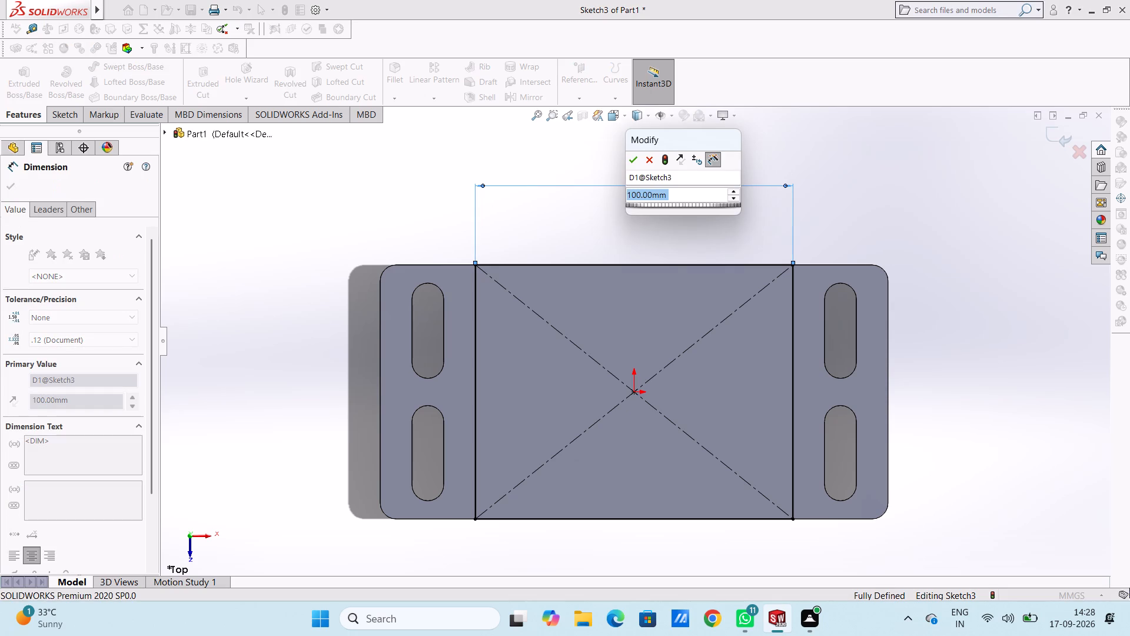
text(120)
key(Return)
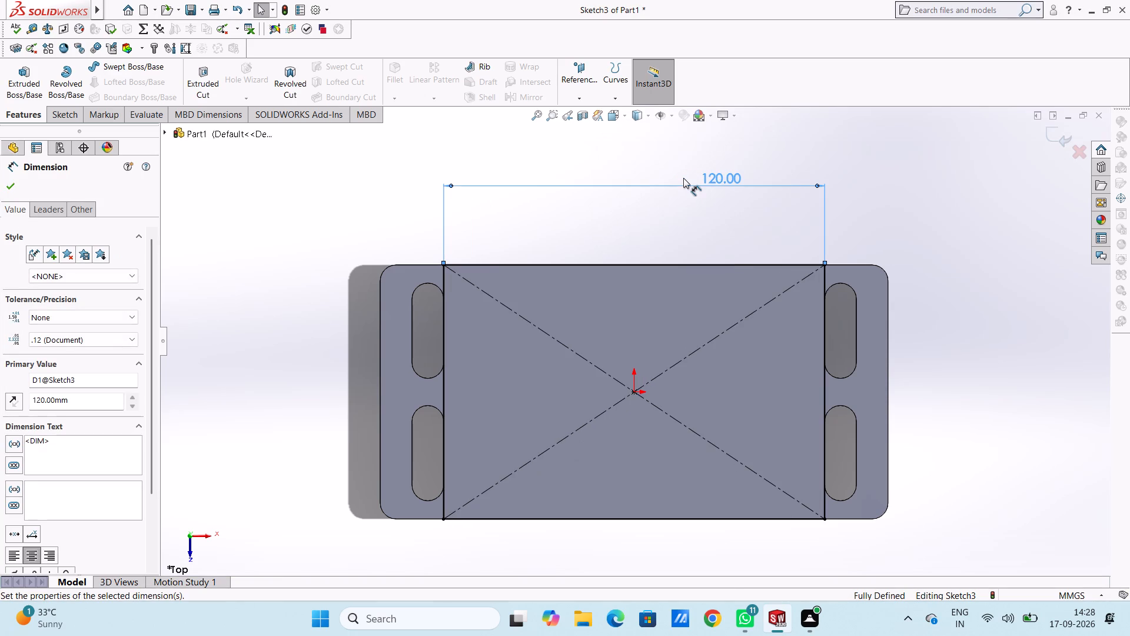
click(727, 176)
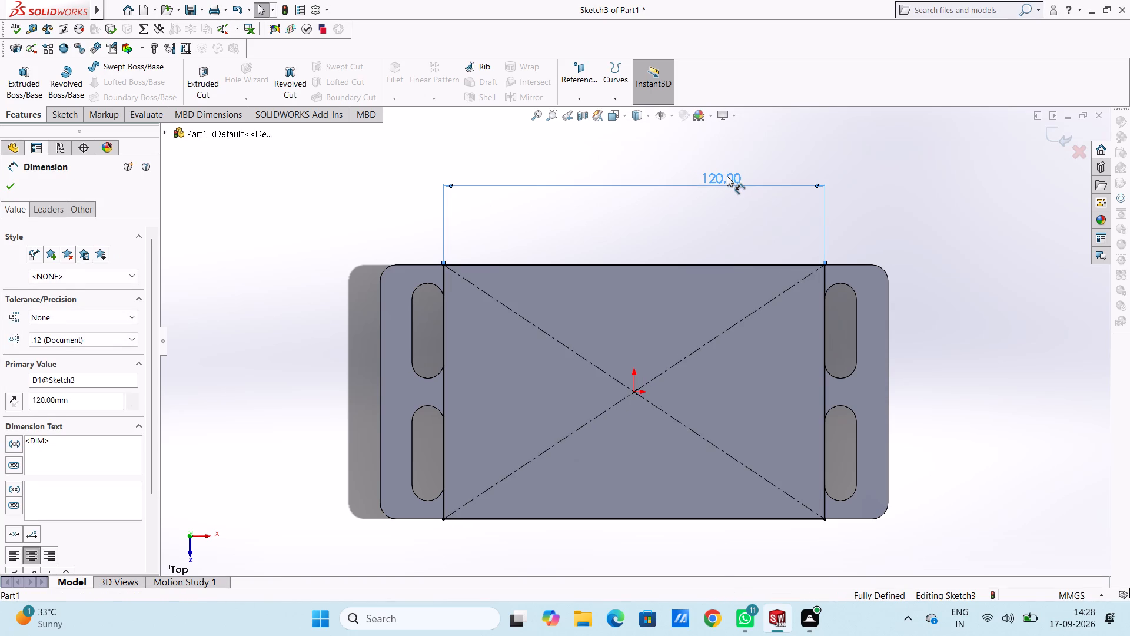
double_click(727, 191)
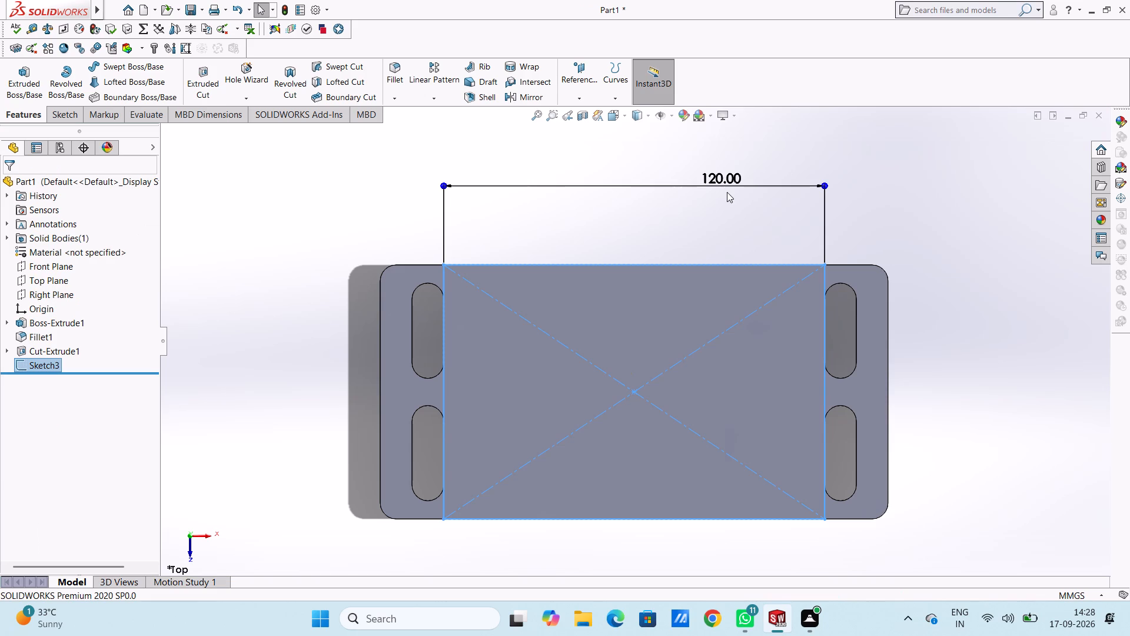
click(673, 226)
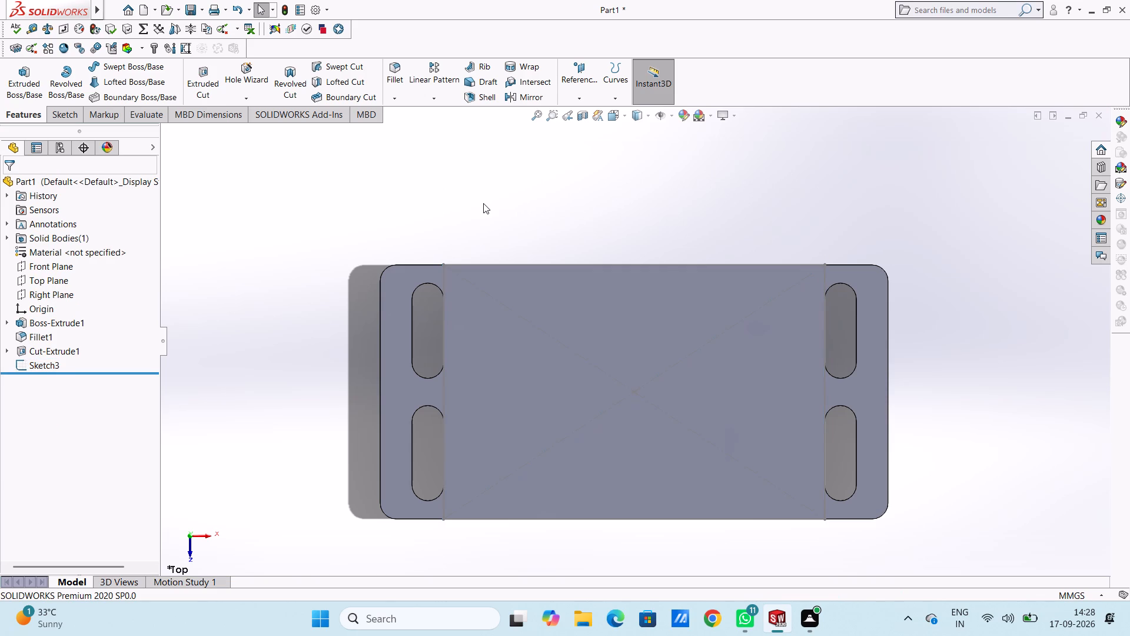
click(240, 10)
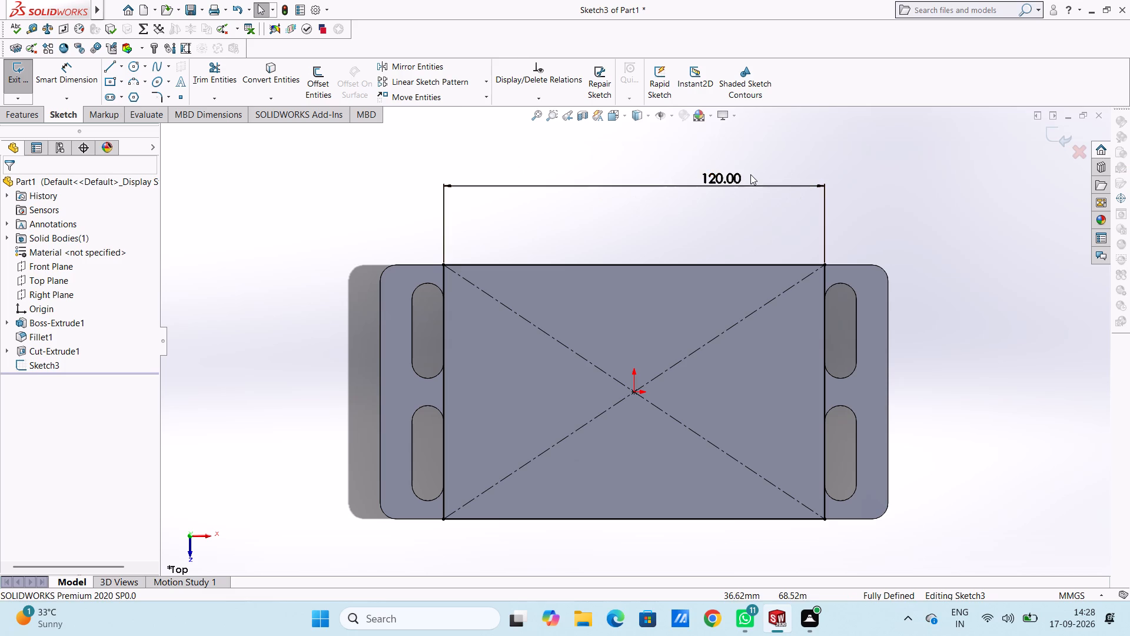
Set the rectangle's width dimension to 110 mm.
double_click(739, 181)
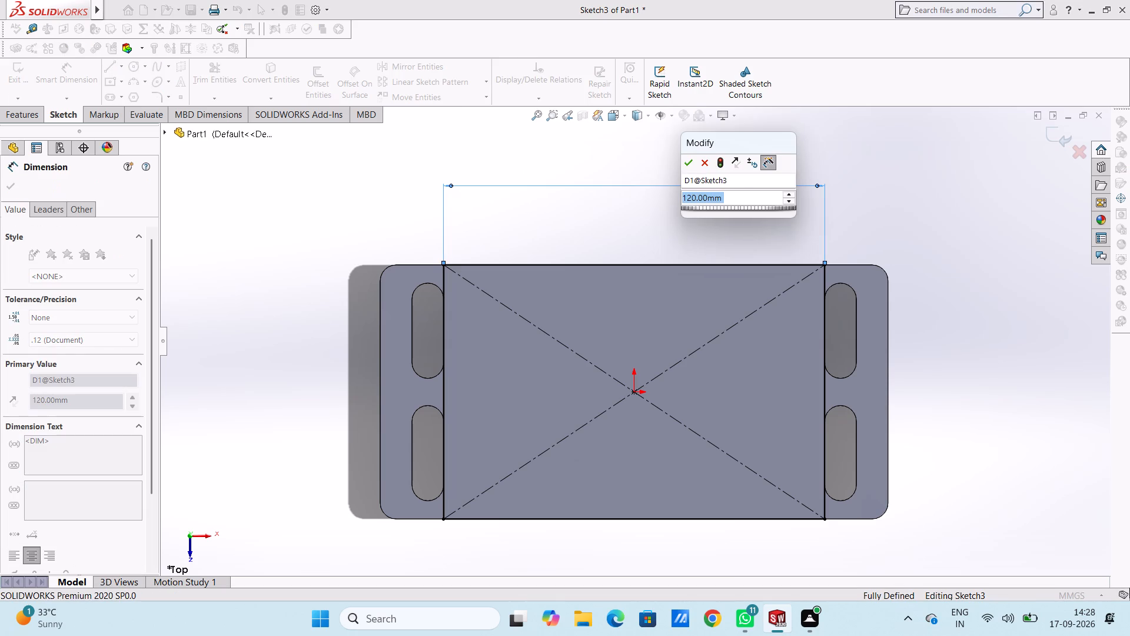
text(110)
key(Return)
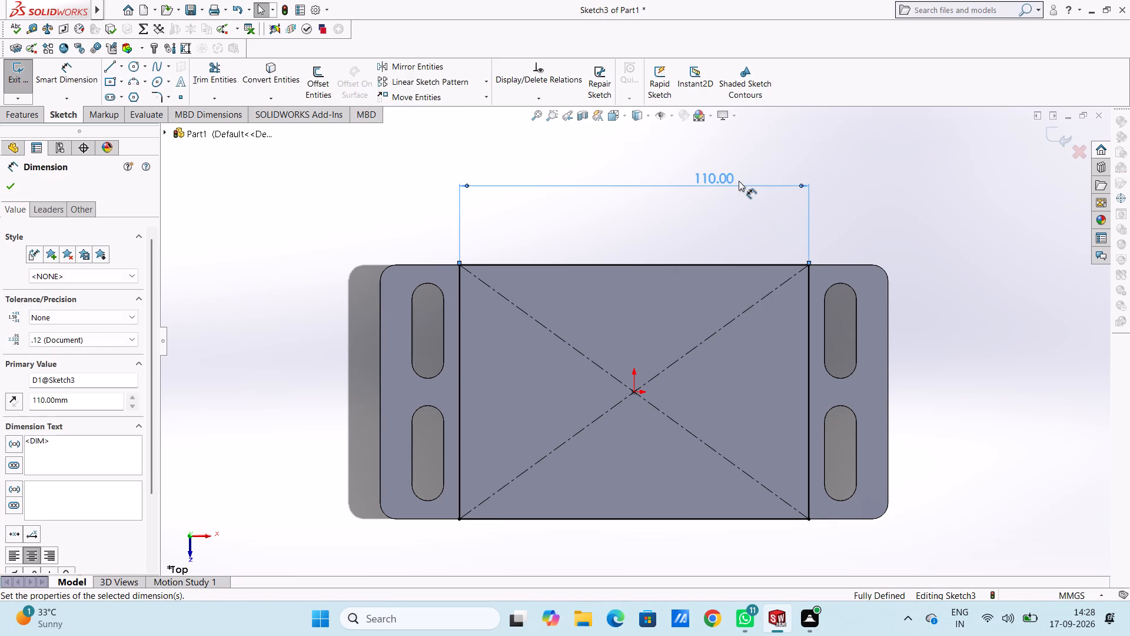
click(714, 234)
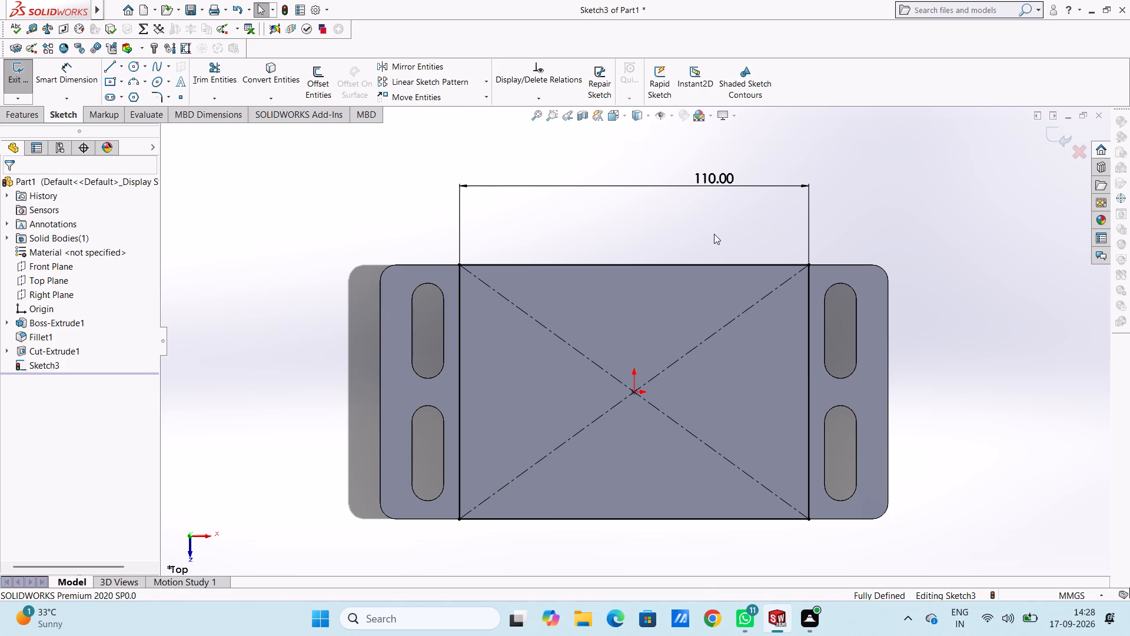
Start a blind boss extrude of the 110 mm wide rectangle with a depth of 100 mm.
scroll(714, 234, up, 3)
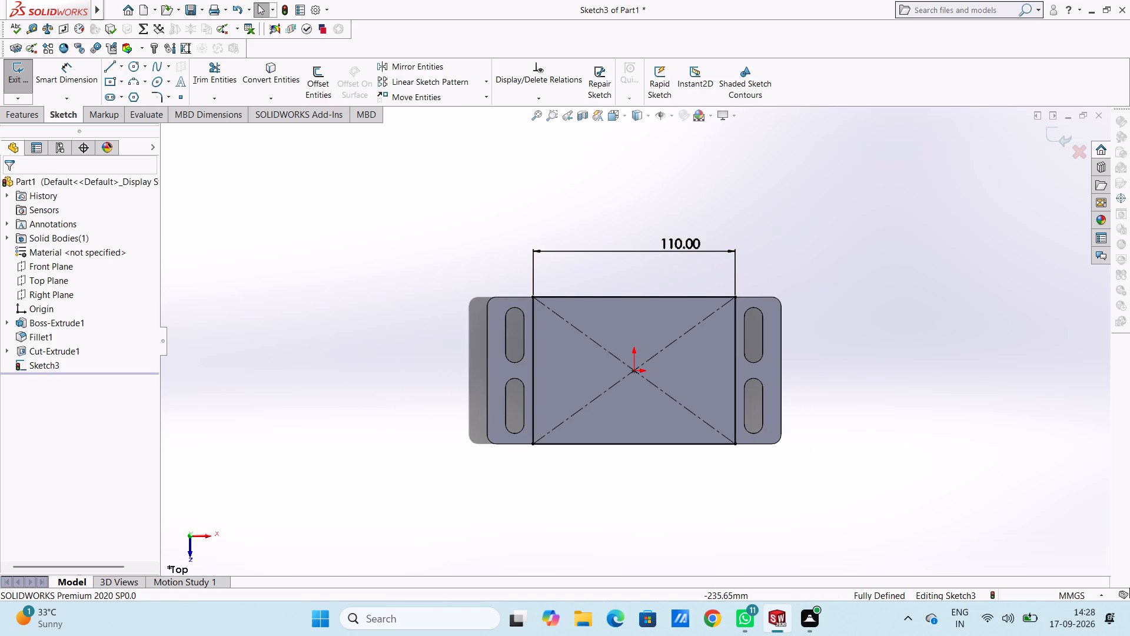
click(20, 116)
click(22, 89)
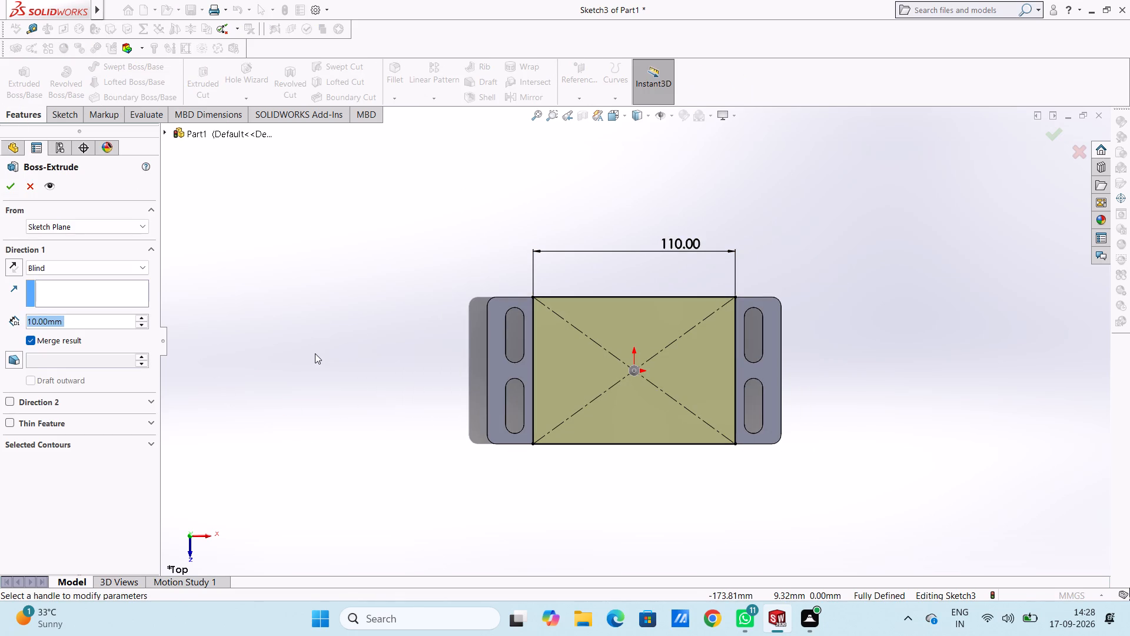
text(100)
key(Return)
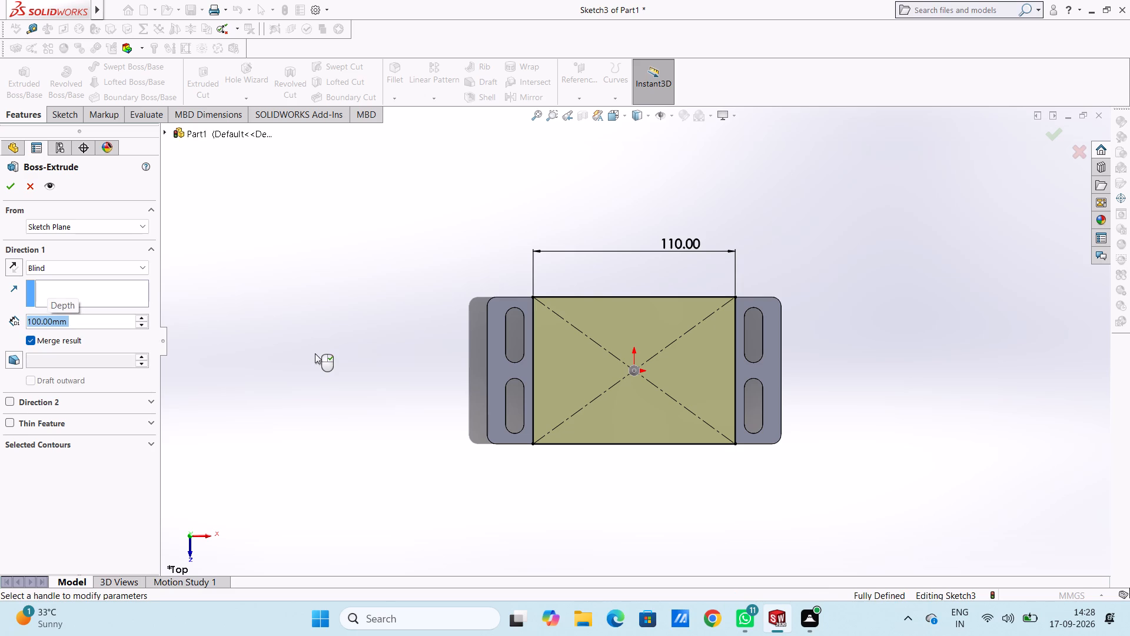
middle_drag(421, 436, 468, 346)
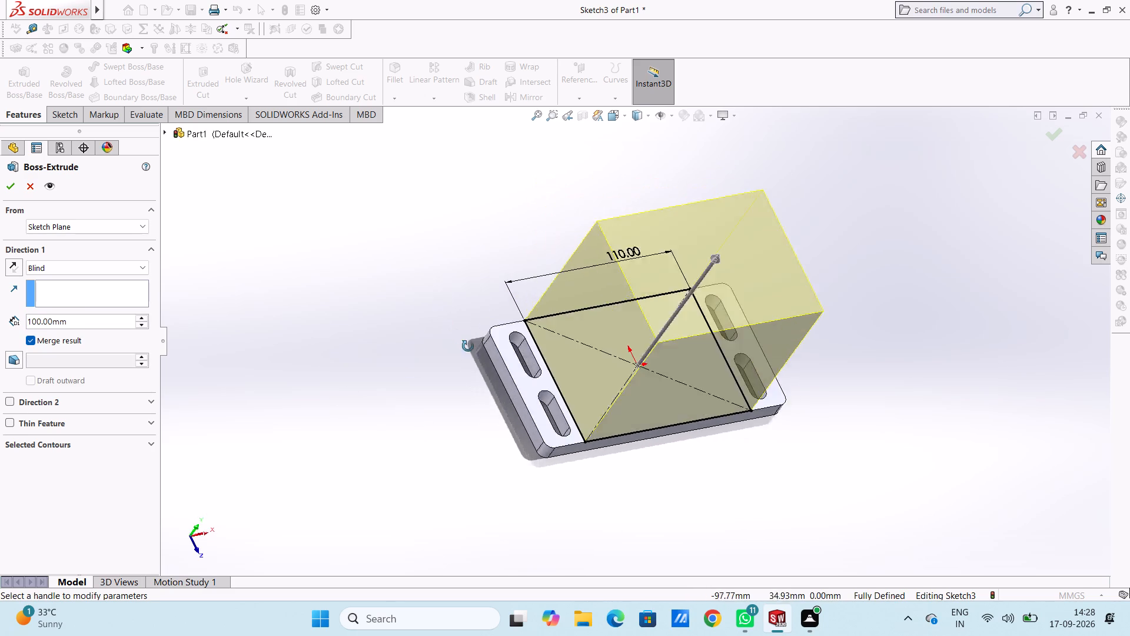
middle_drag(468, 346, 452, 391)
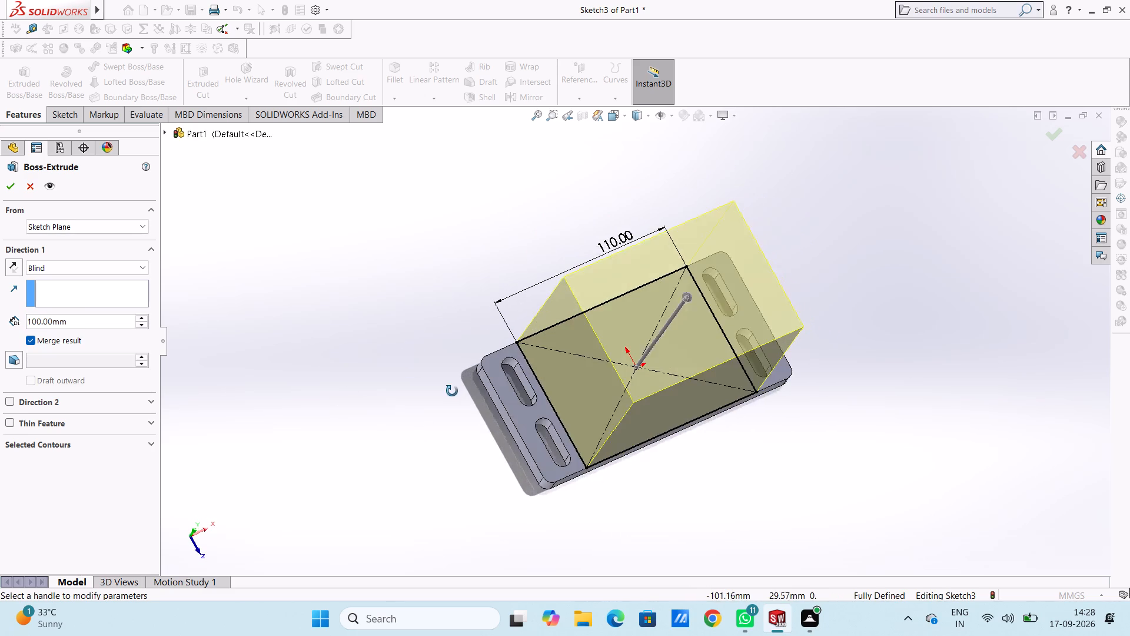
middle_drag(452, 391, 432, 447)
scroll(432, 449, up, 1)
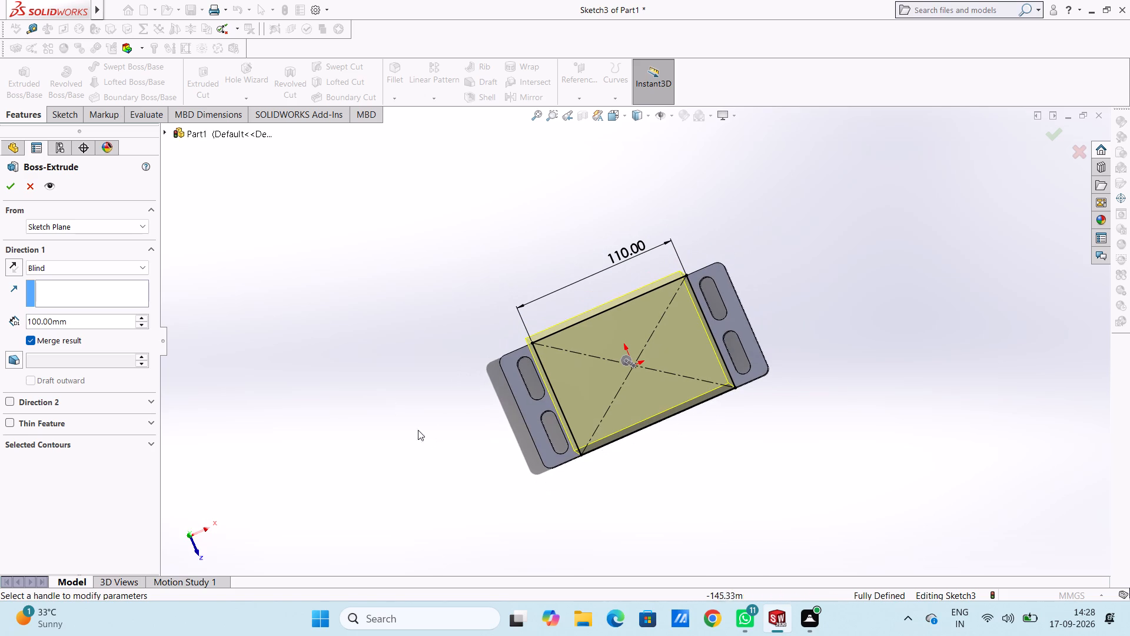
Make the extrude a one-direction thin feature with a 6 mm wall reversed to the inside of the rectangle, and finish it.
click(8, 423)
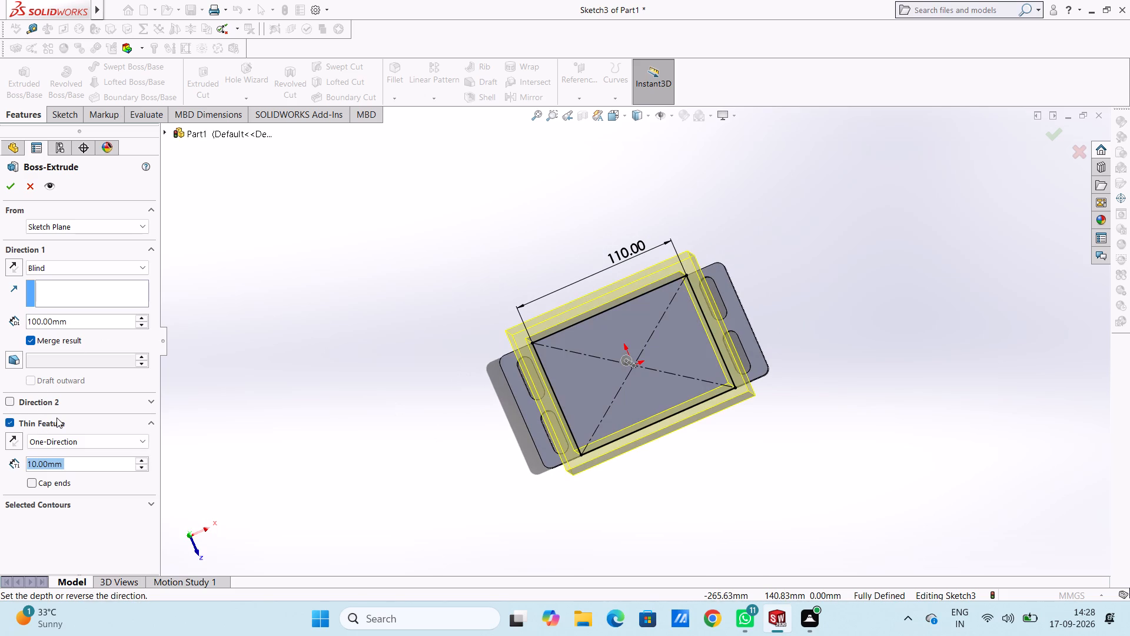
click(12, 442)
double_click(84, 463)
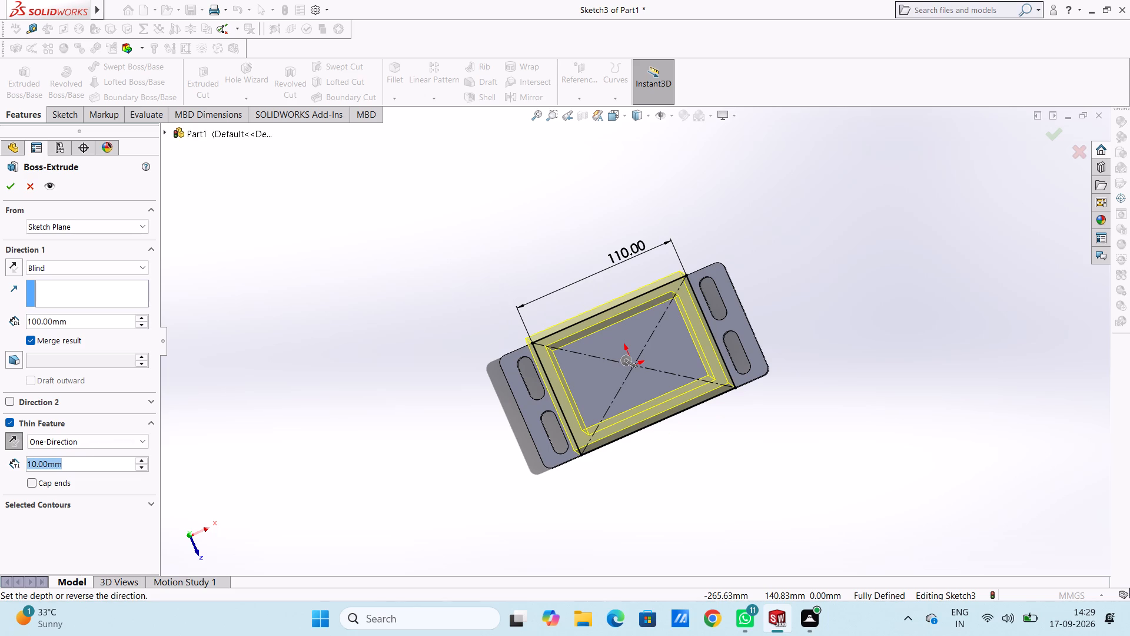
key(8)
key(Return)
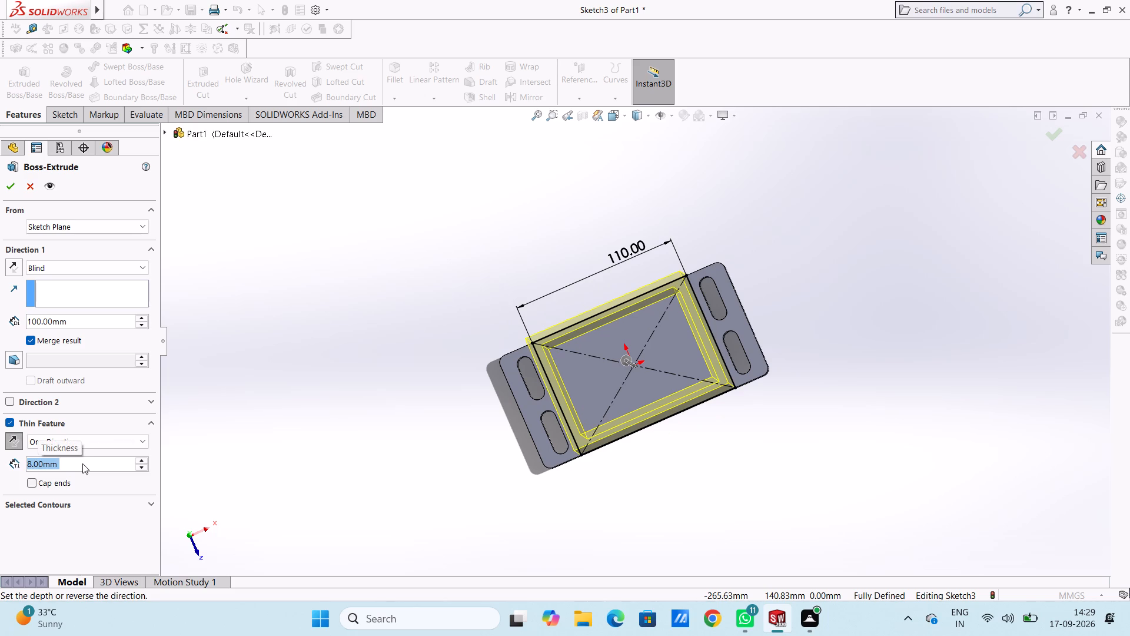
key(5)
key(Return)
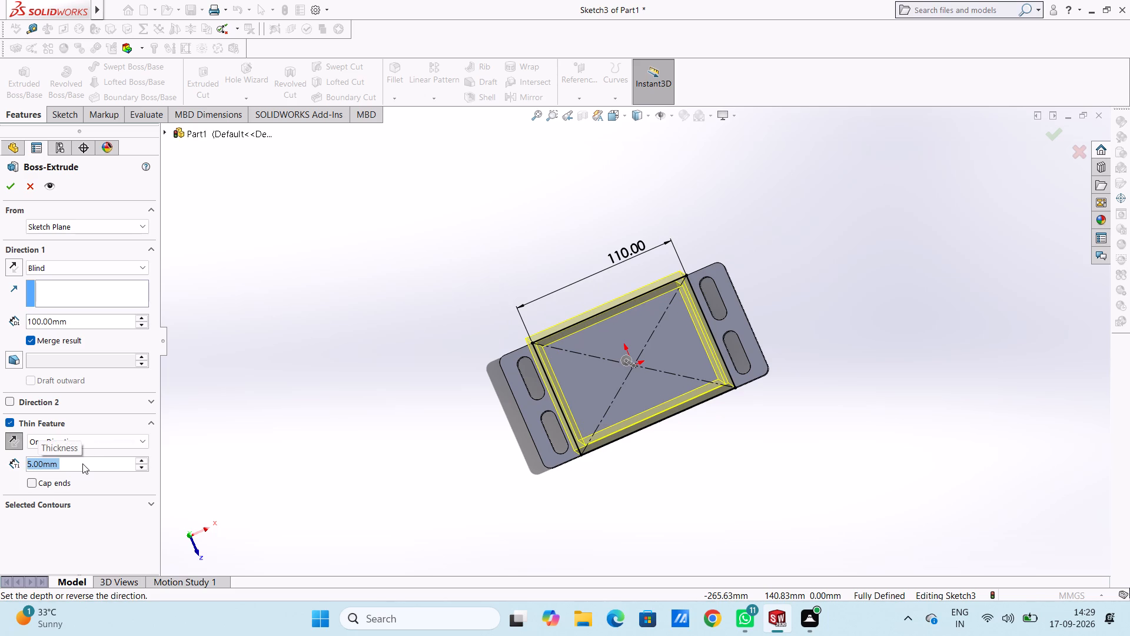
scroll(639, 320, down, 2)
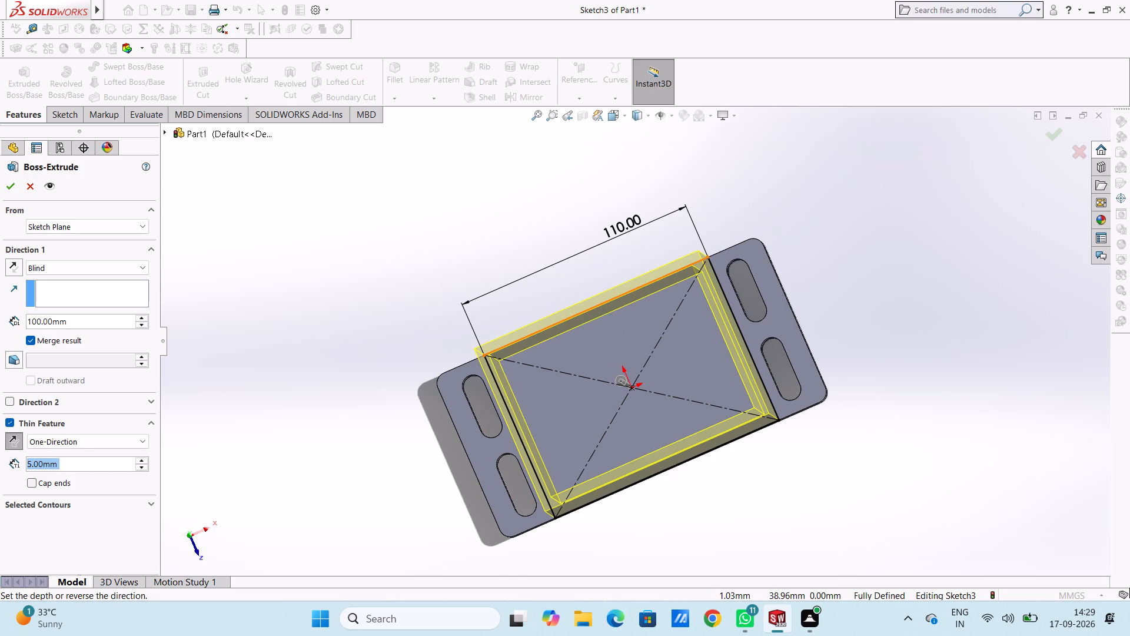
key(6)
key(Return)
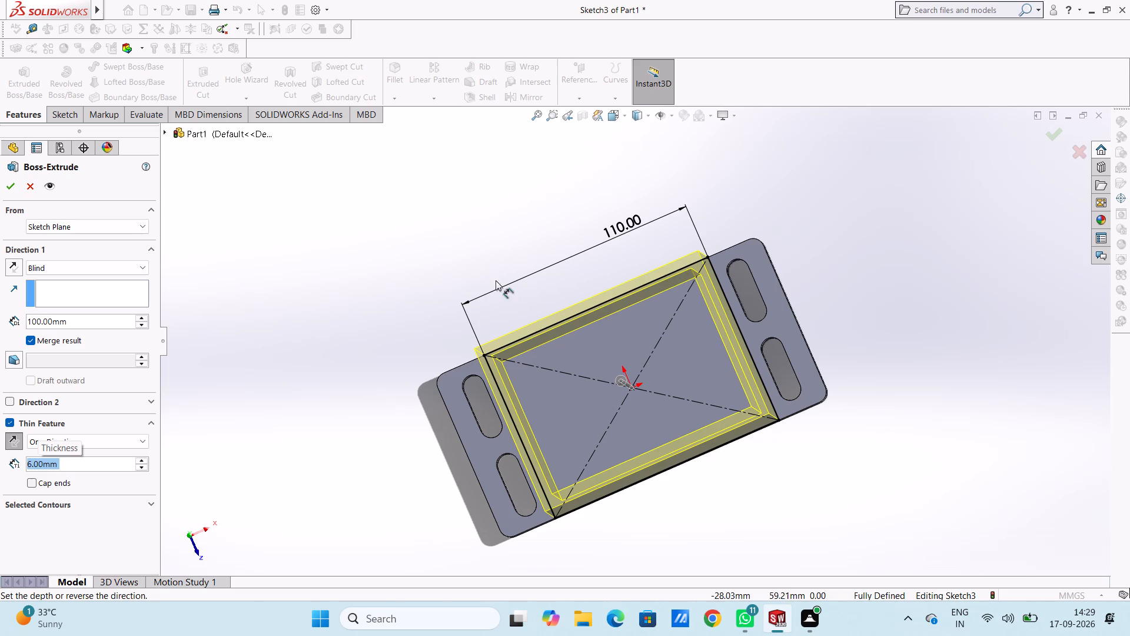
click(0, 183)
click(9, 189)
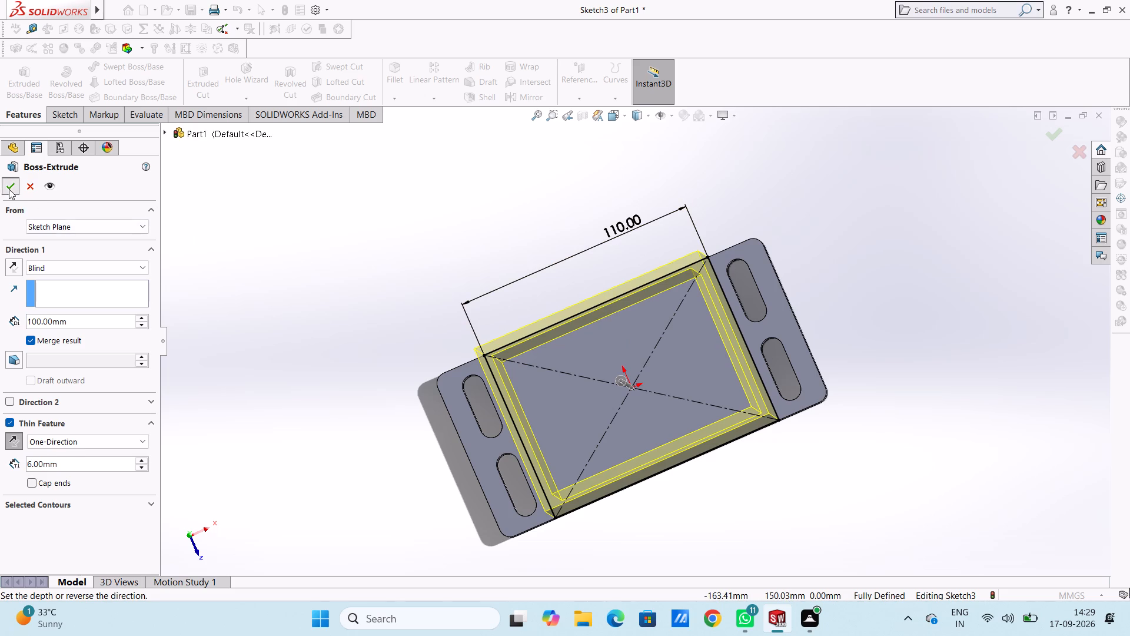
click(358, 269)
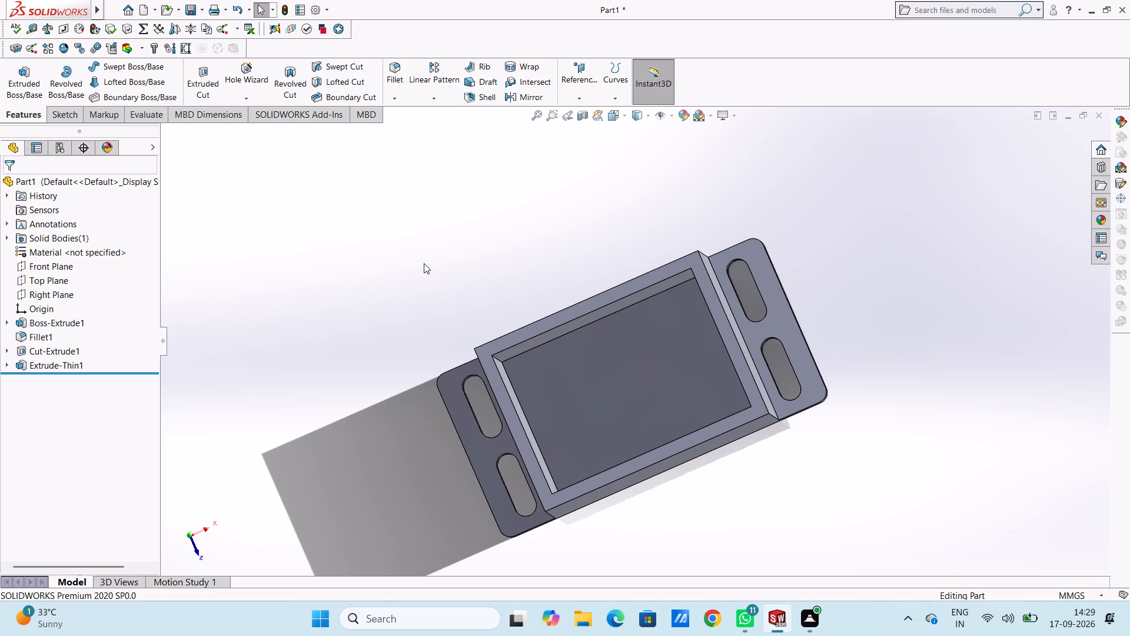
Fillet the four outer vertical corner edges of the thin-walled boss with a 5 mm radius.
key(ctrl+7)
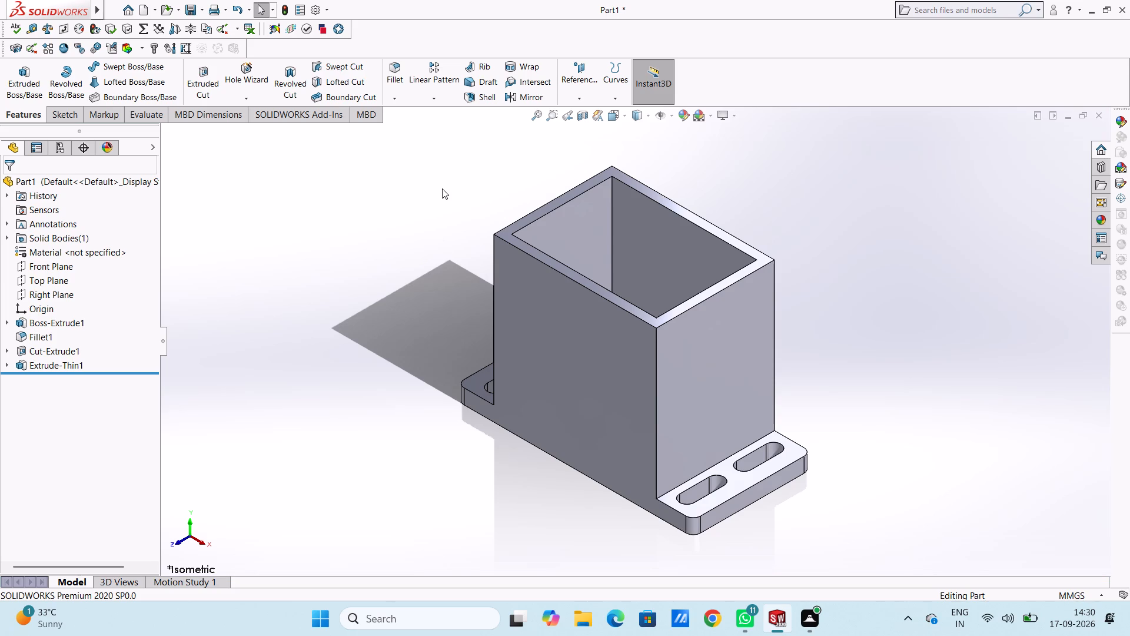
click(402, 65)
click(654, 344)
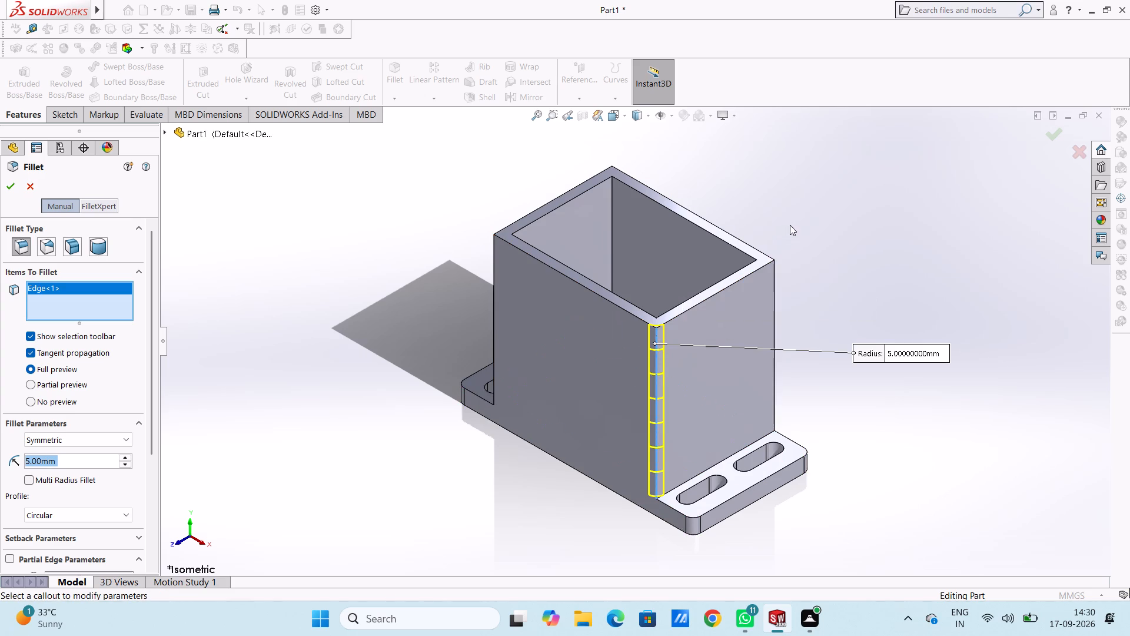
middle_drag(792, 226, 779, 321)
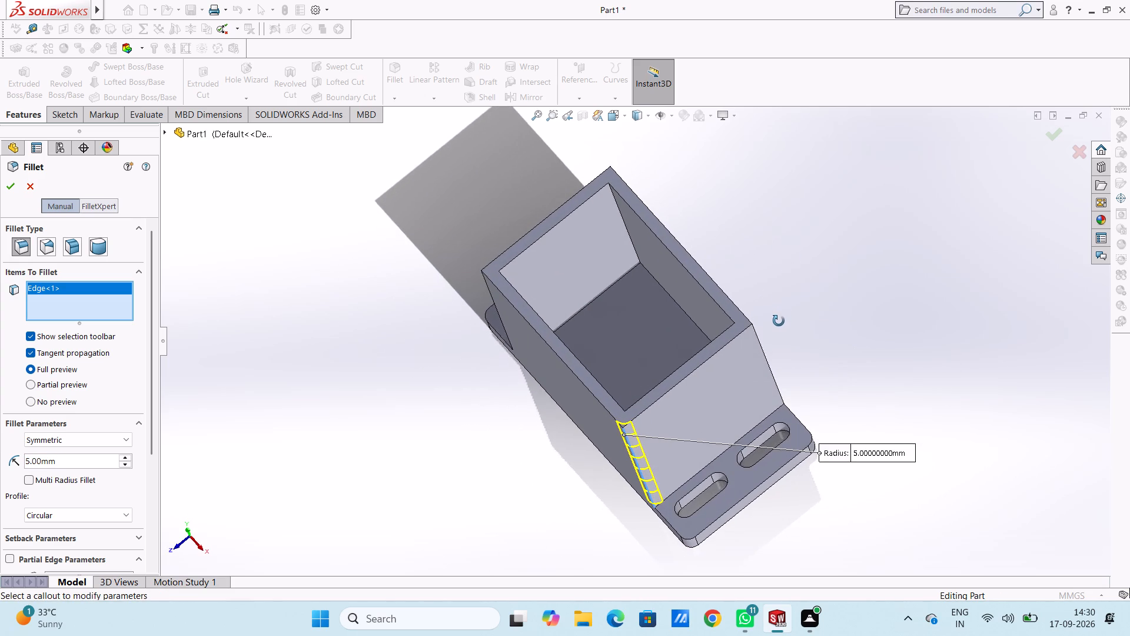
middle_drag(779, 321, 779, 325)
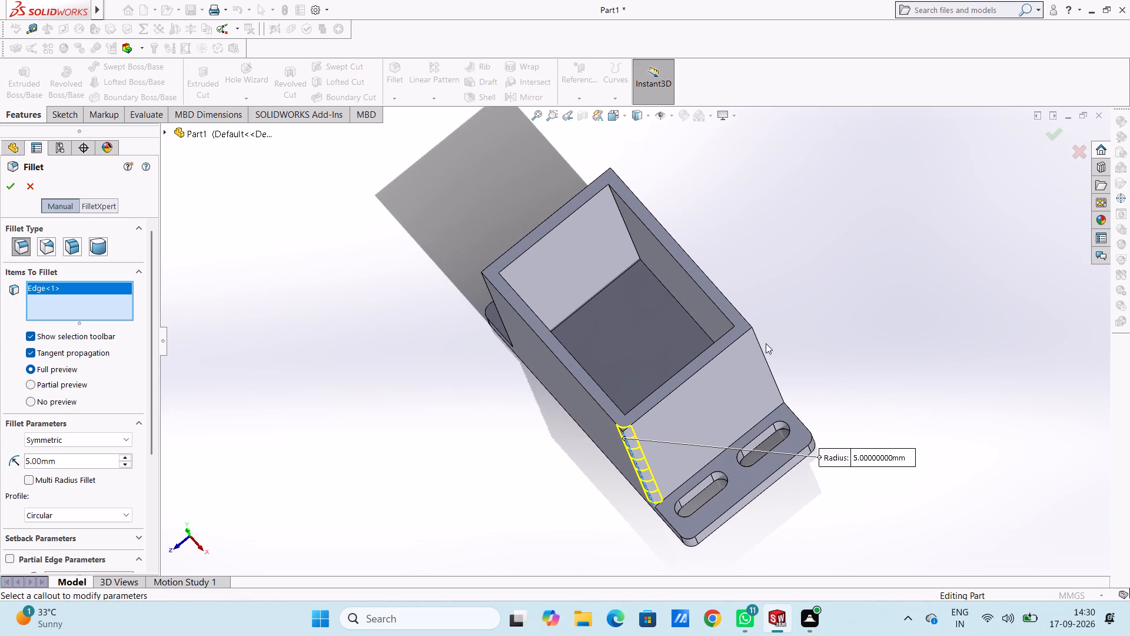
click(762, 347)
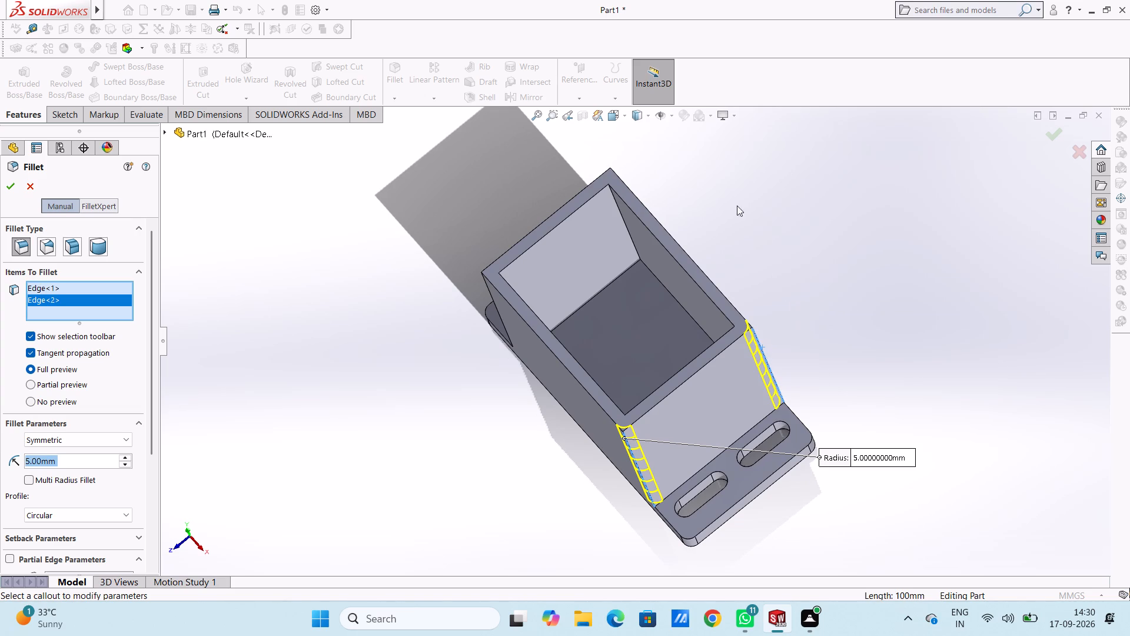
middle_drag(425, 242, 527, 290)
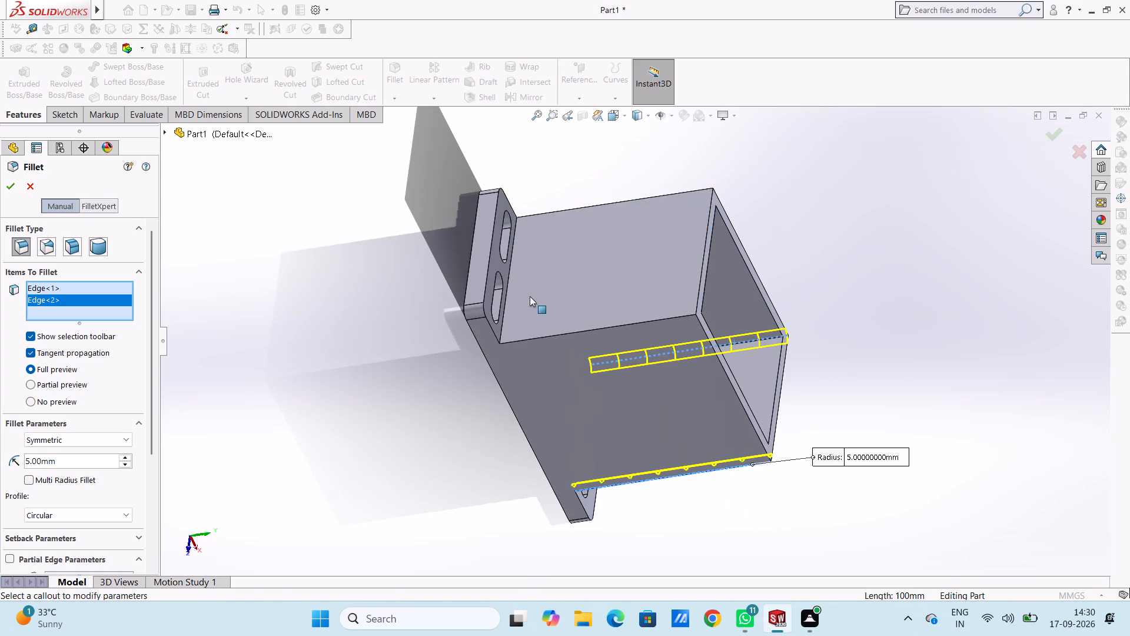
click(639, 323)
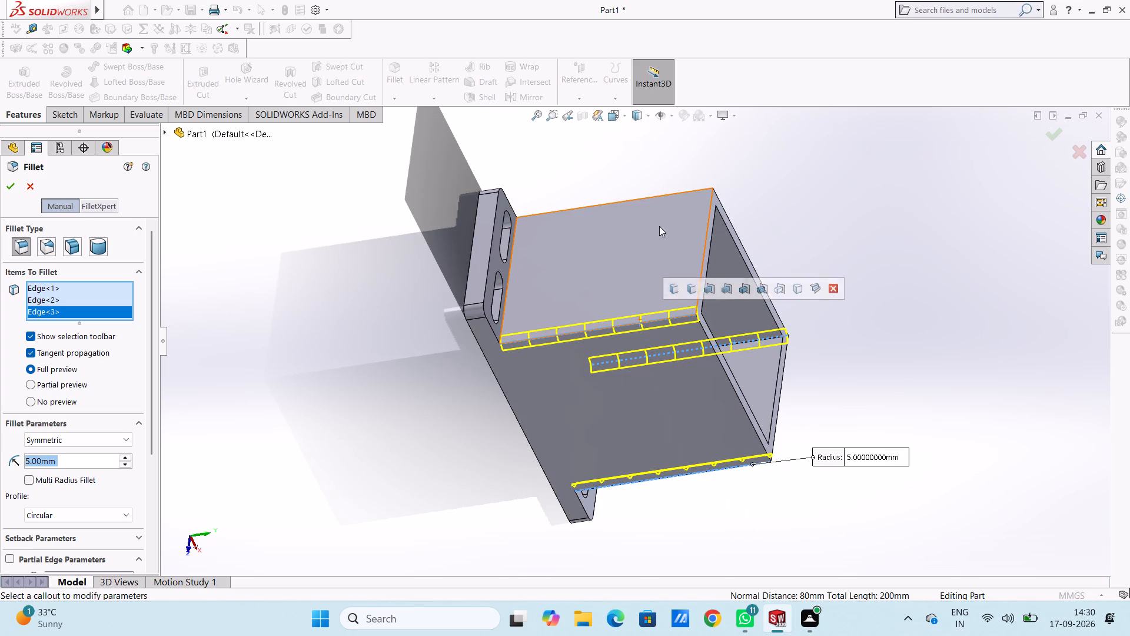
middle_drag(683, 156, 630, 324)
scroll(630, 324, up, 1)
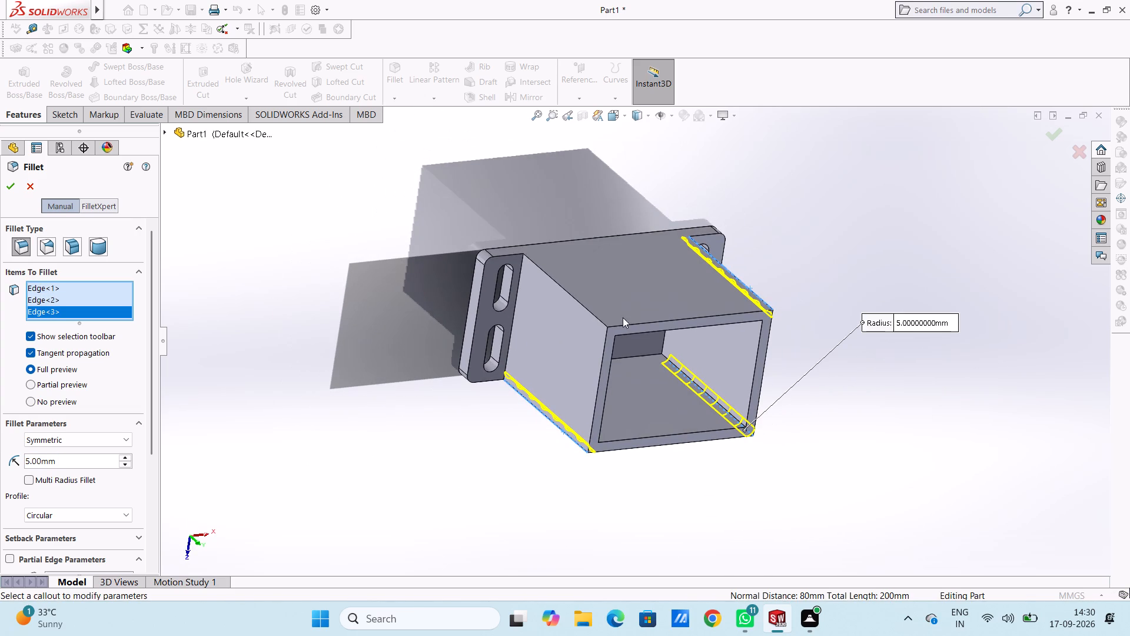
click(587, 309)
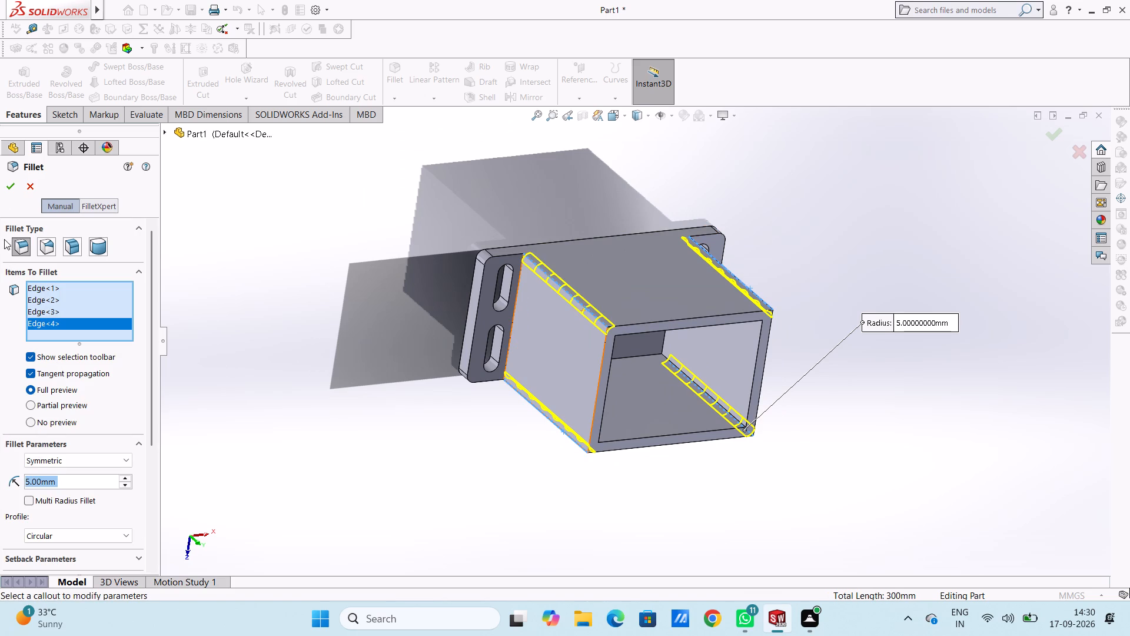
click(4, 189)
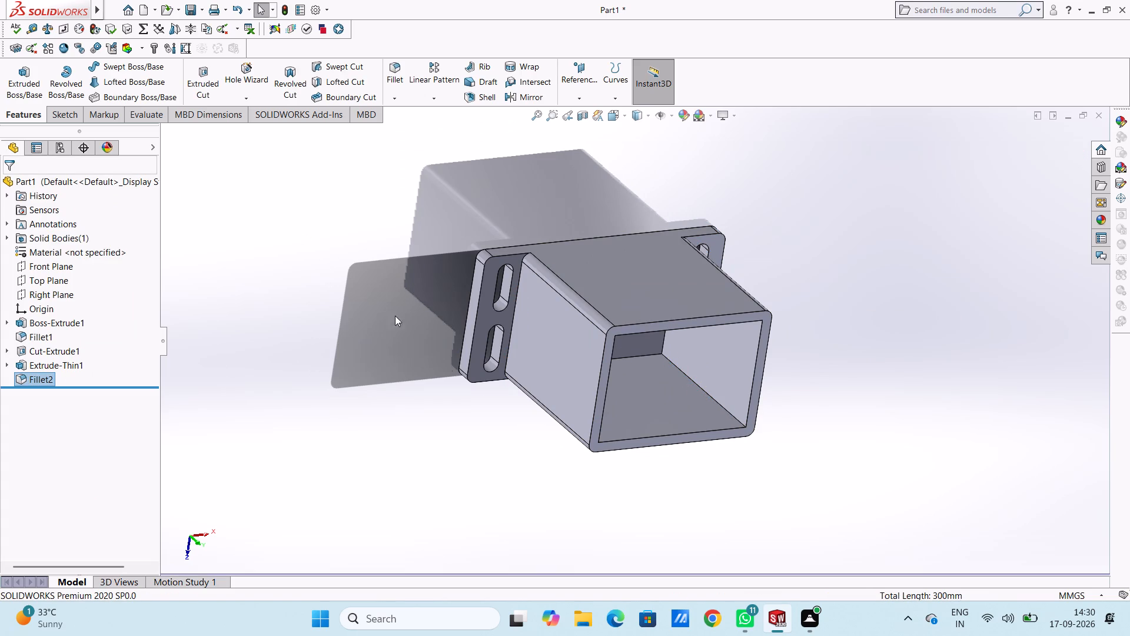
Start a 2 mm fillet on the boss base edge and the plate's top outer edge at one slotted end.
middle_drag(526, 506, 466, 350)
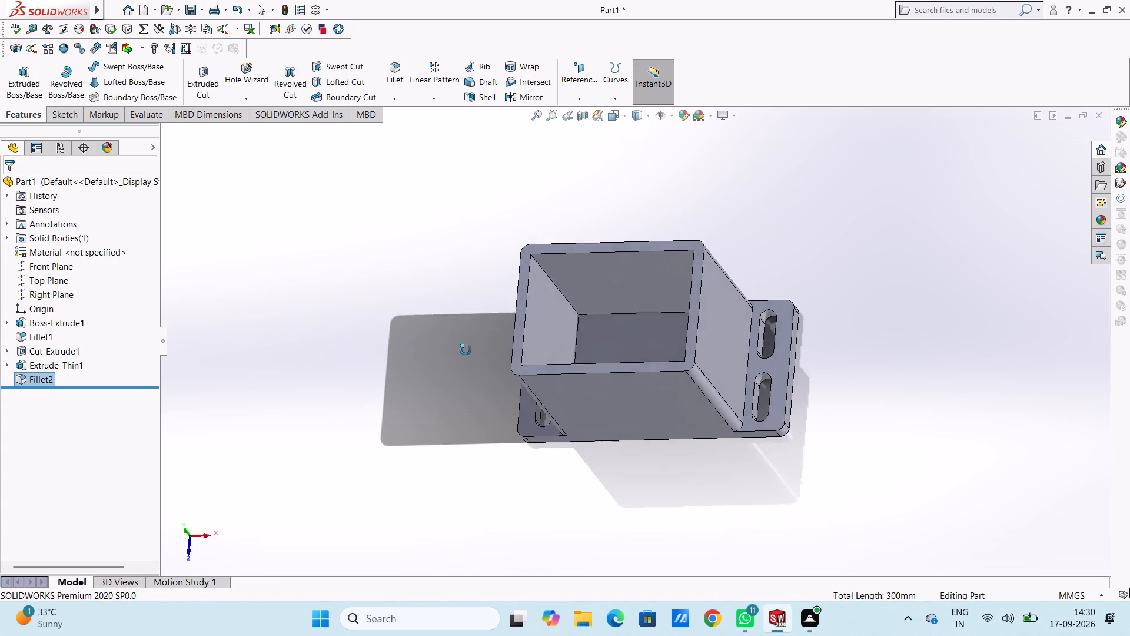
middle_drag(466, 350, 457, 237)
middle_drag(1098, 527, 1063, 561)
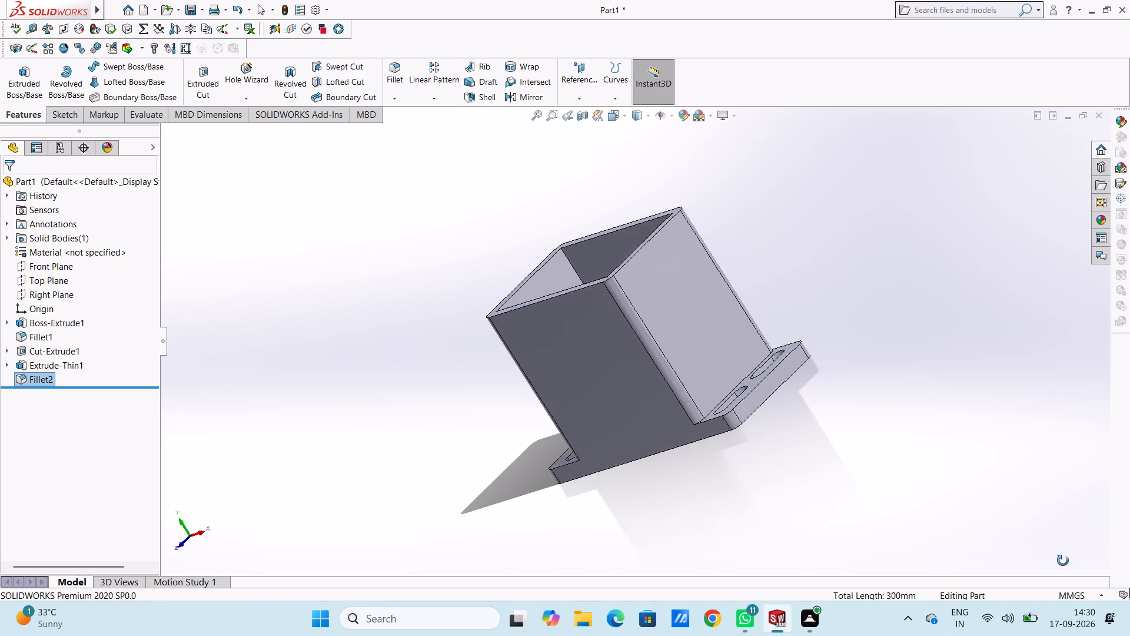
middle_drag(1063, 561, 1075, 593)
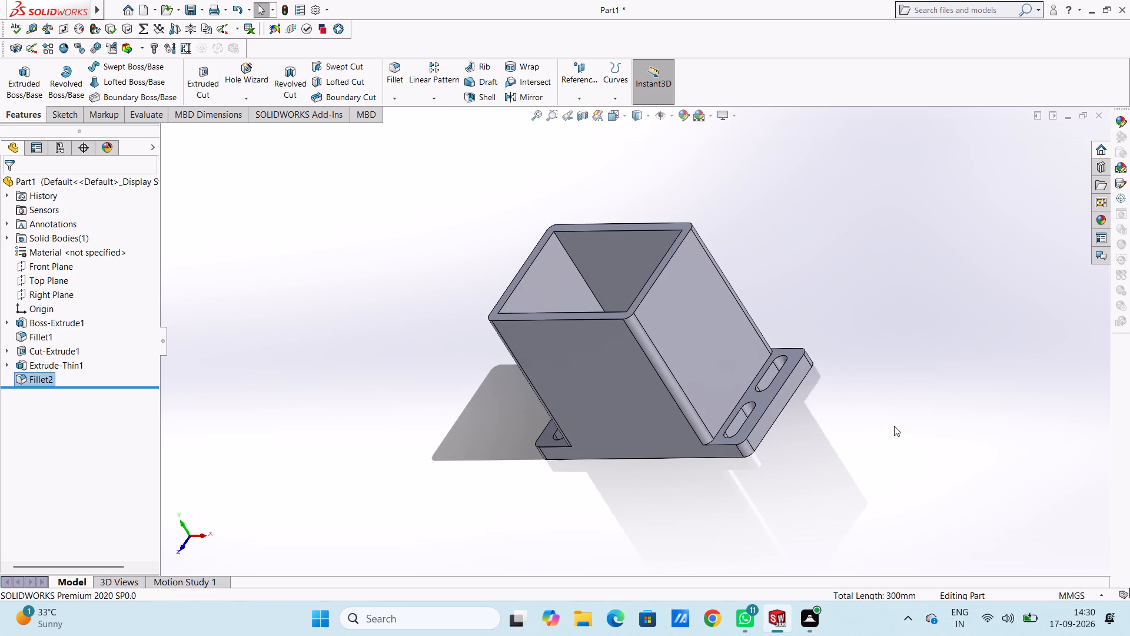
scroll(885, 415, down, 3)
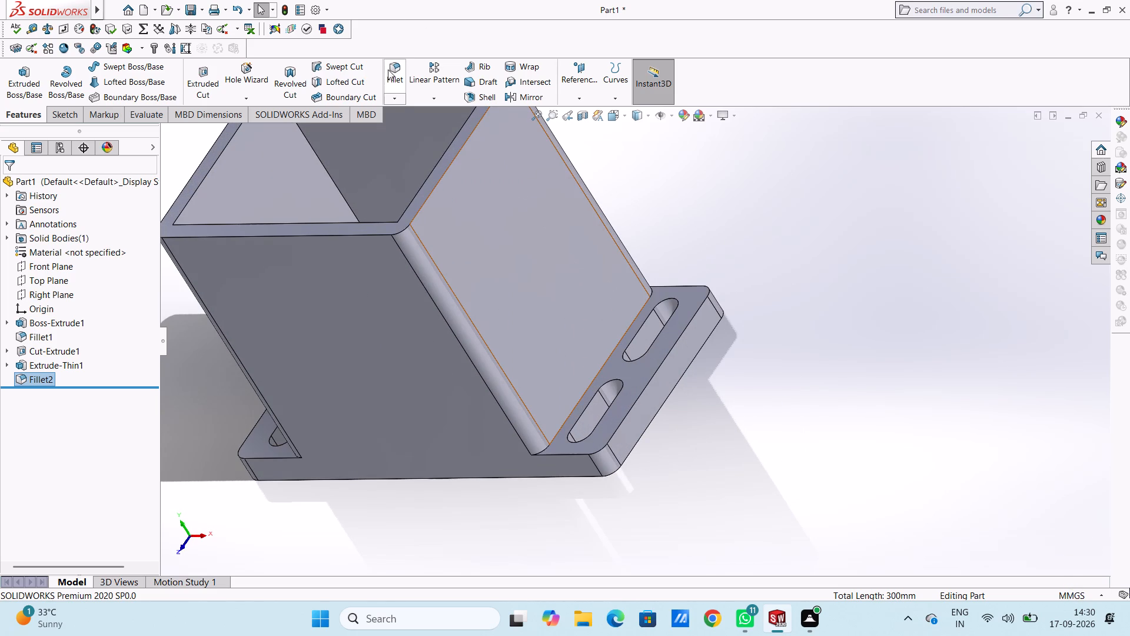
click(392, 66)
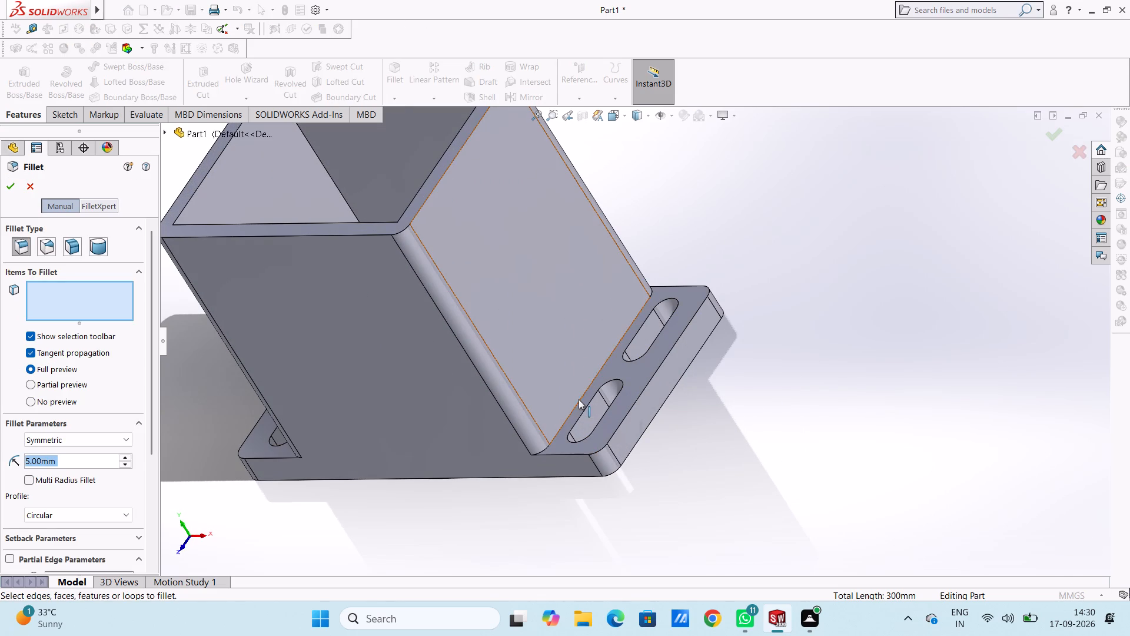
click(579, 399)
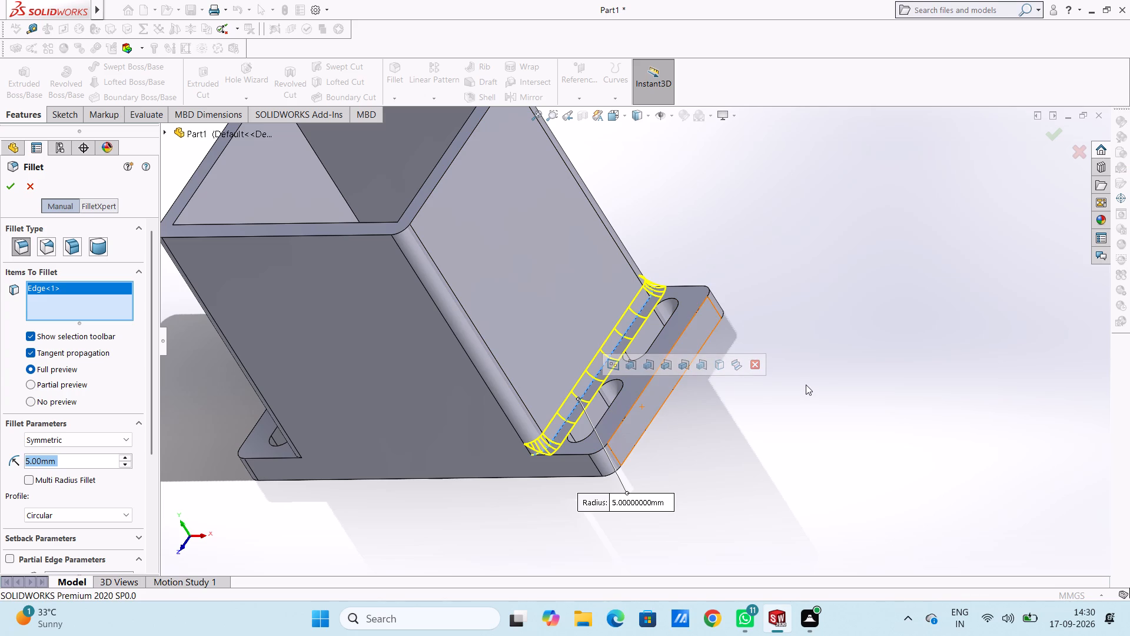
key(3)
key(Return)
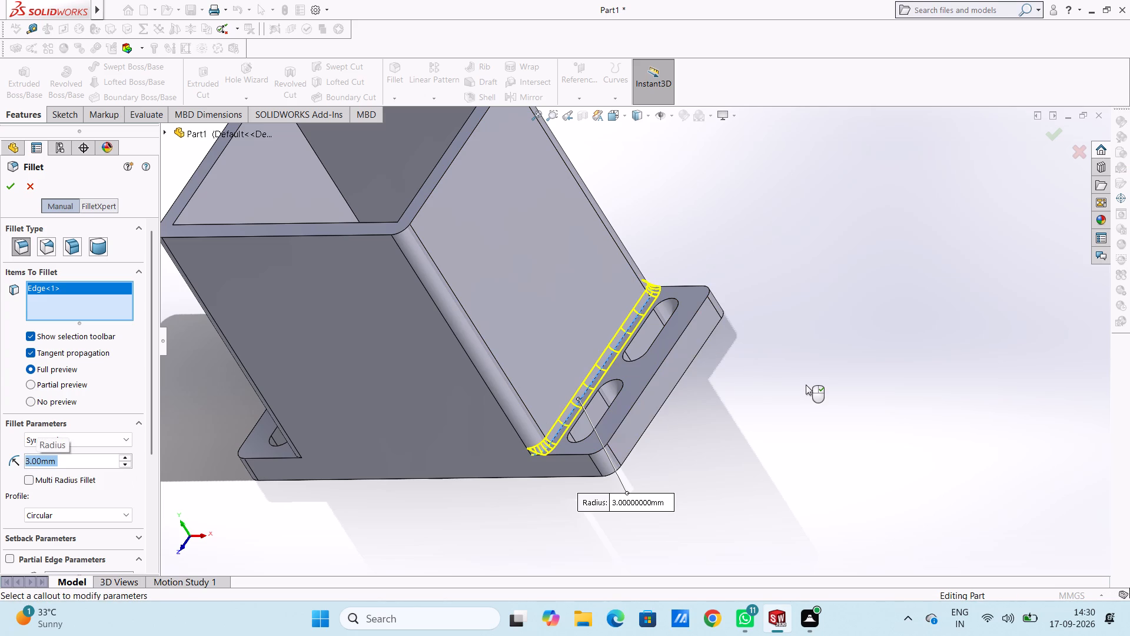
key(2)
key(Return)
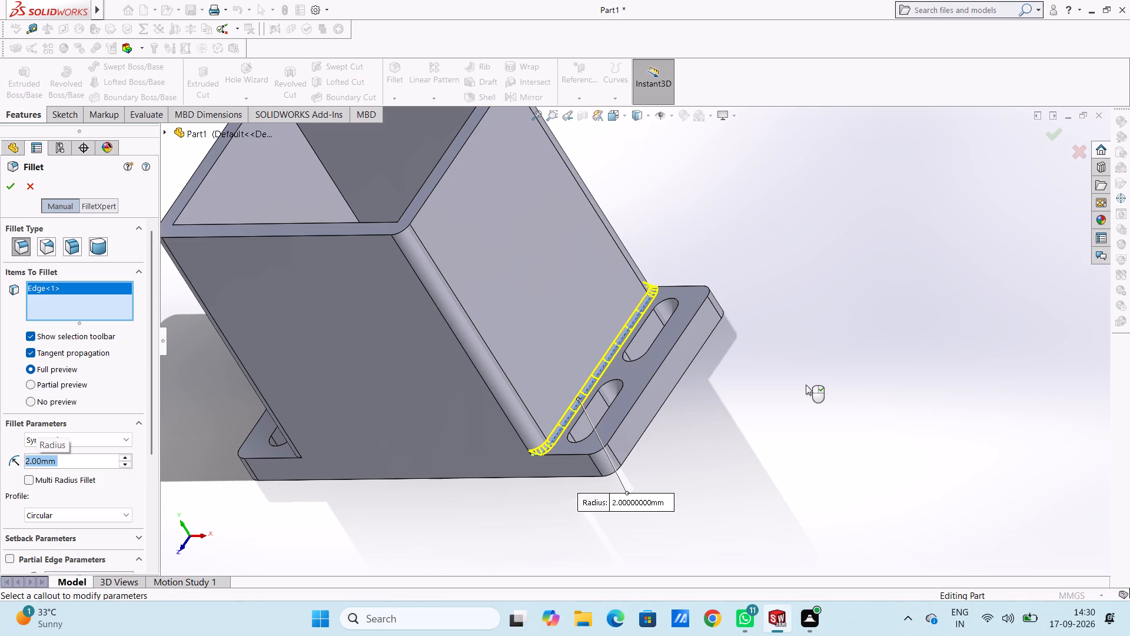
click(579, 456)
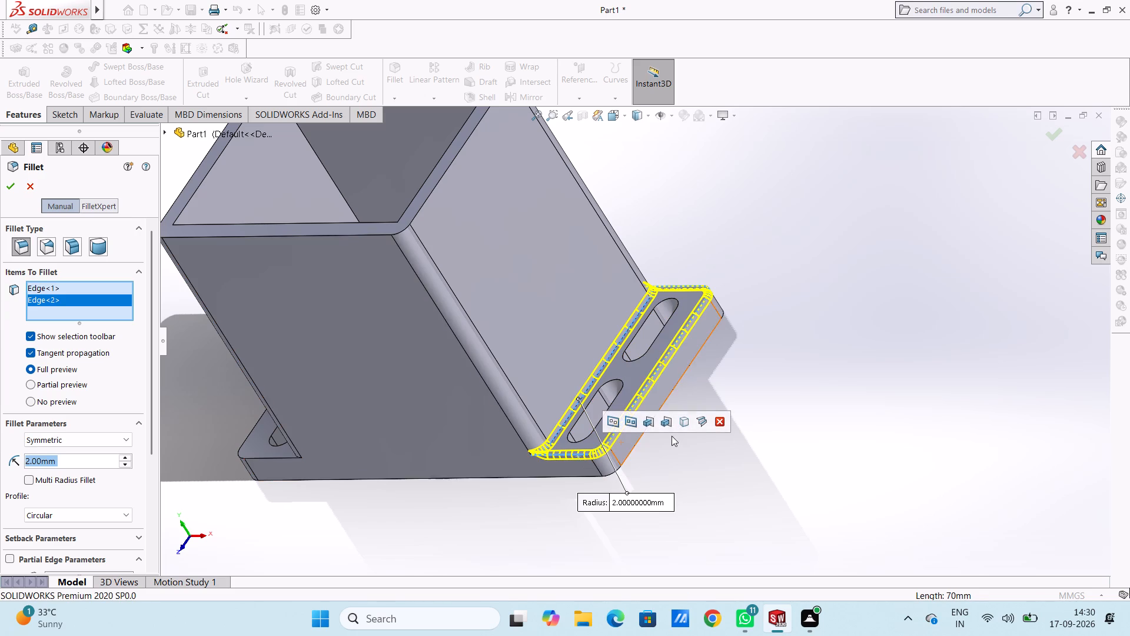
Add the boss base edge and the plate's top outer edge at the opposite slotted end to the 2 mm fillet and finish it.
middle_drag(856, 318, 951, 336)
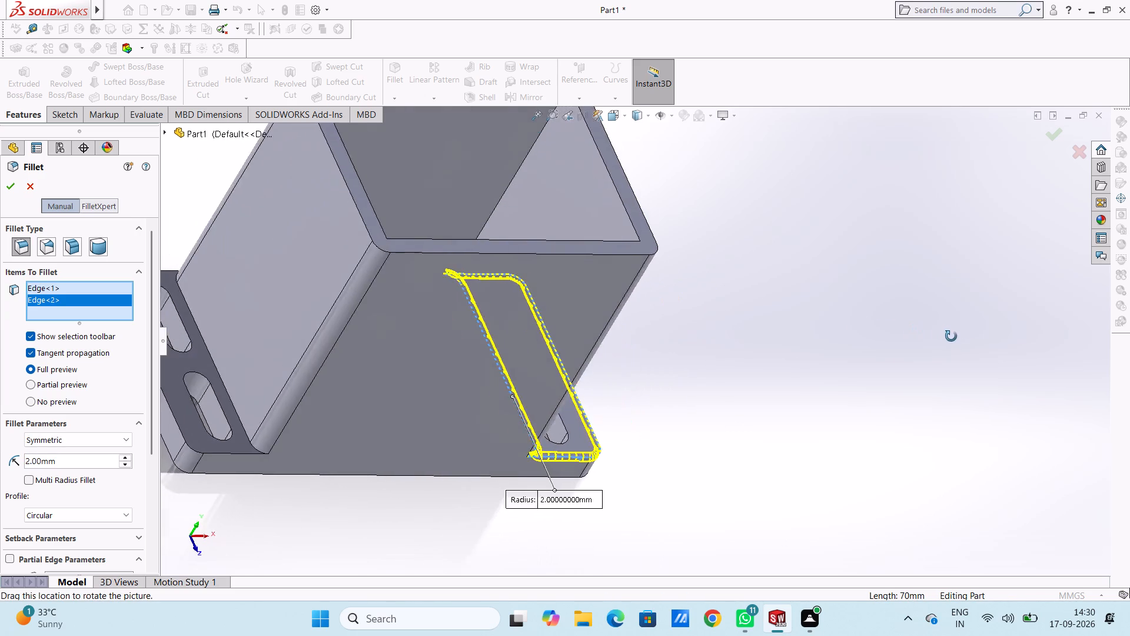
middle_drag(951, 336, 1079, 441)
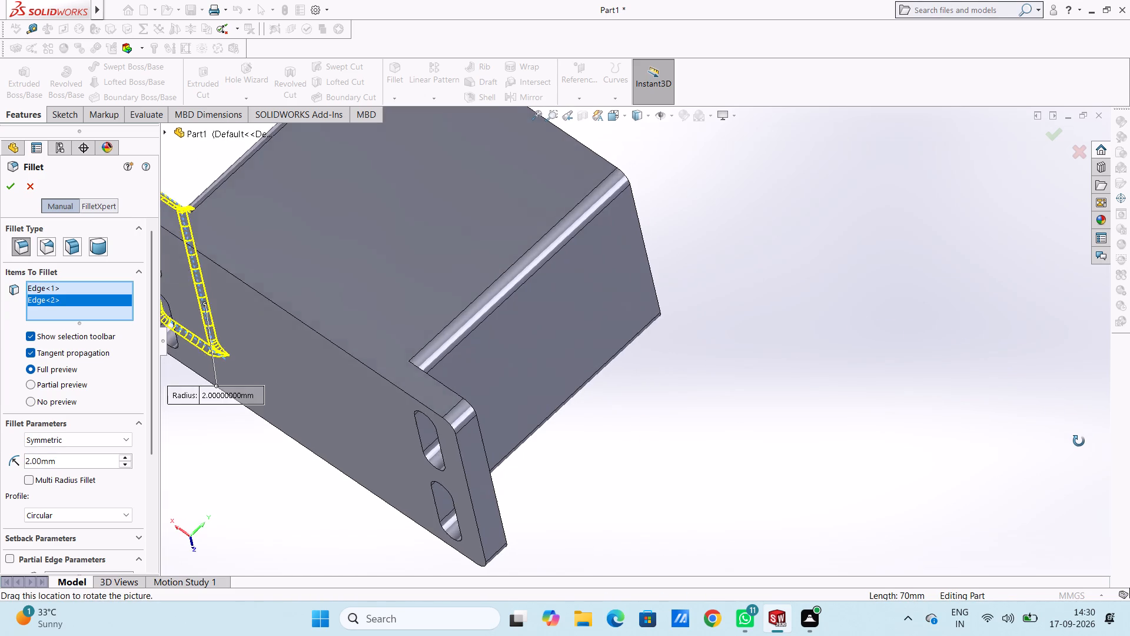
middle_drag(1079, 441, 1036, 466)
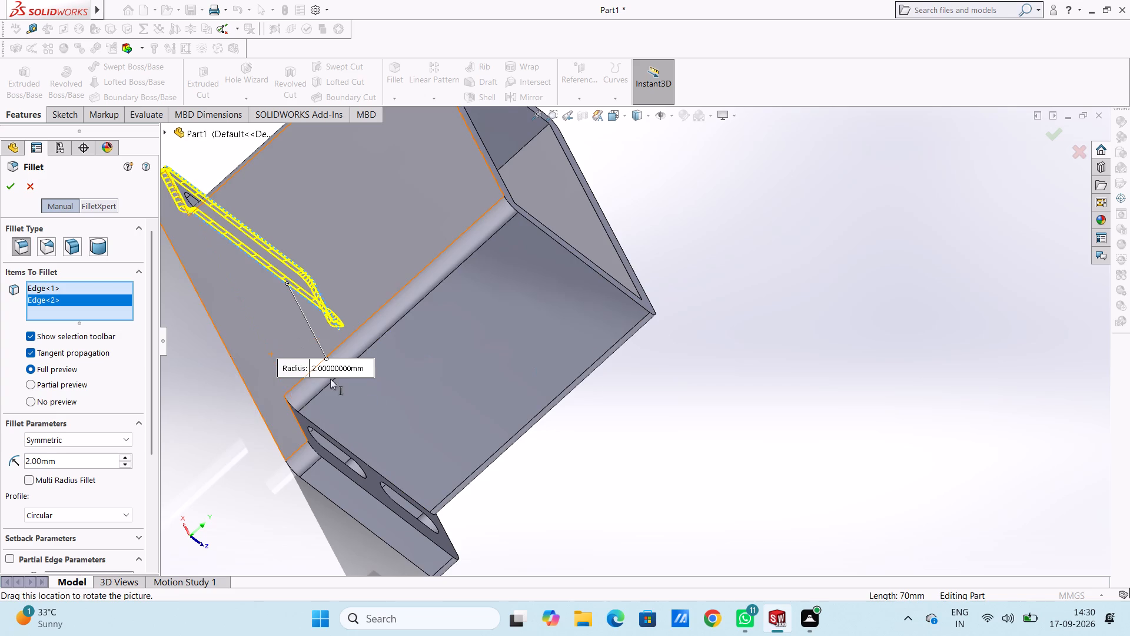
scroll(368, 395, down, 1)
scroll(368, 395, up, 3)
scroll(477, 408, down, 3)
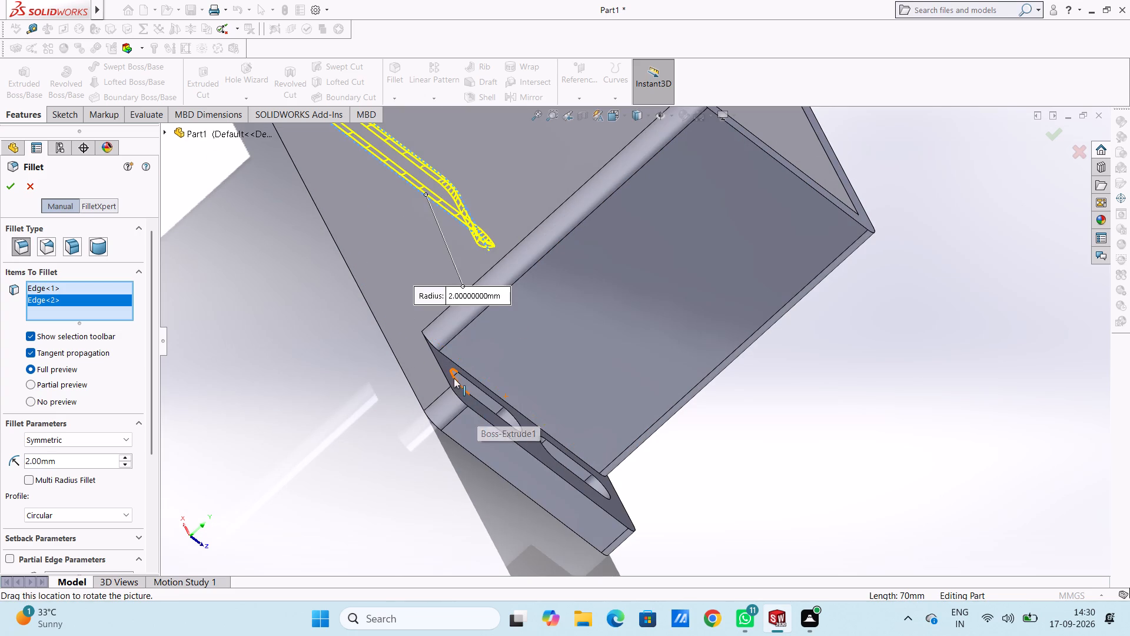
click(446, 376)
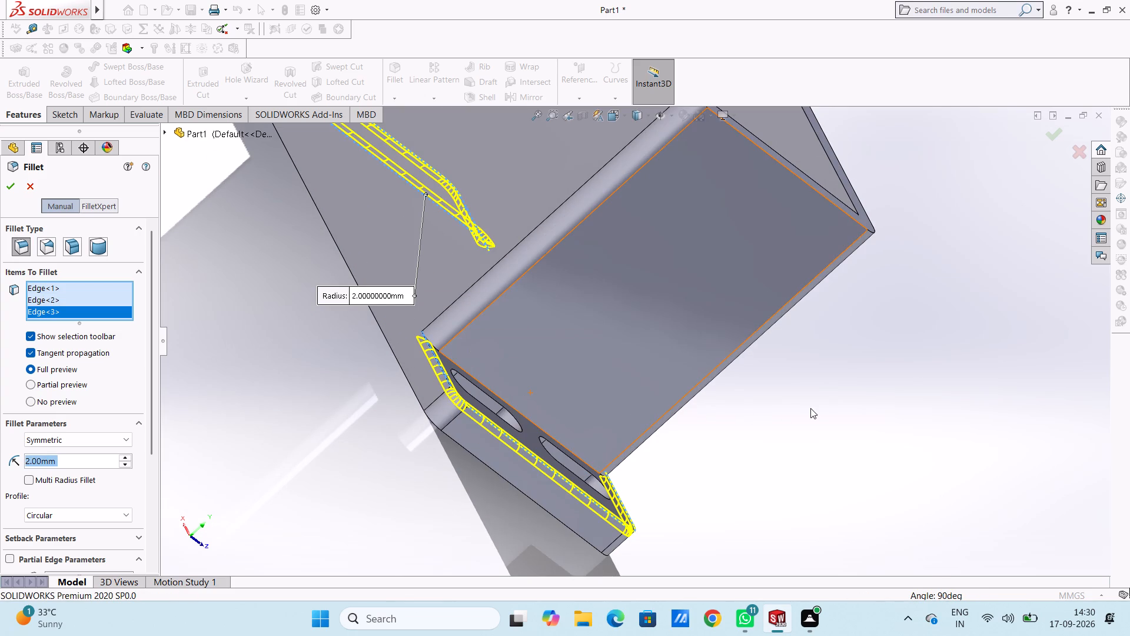
middle_drag(810, 408, 763, 415)
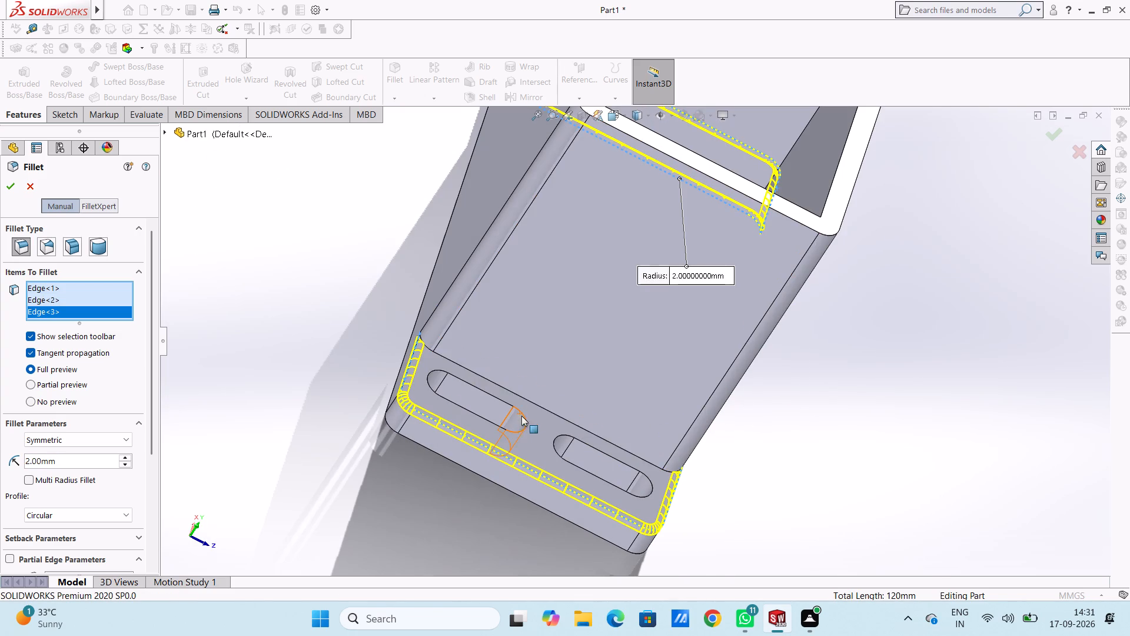
click(560, 418)
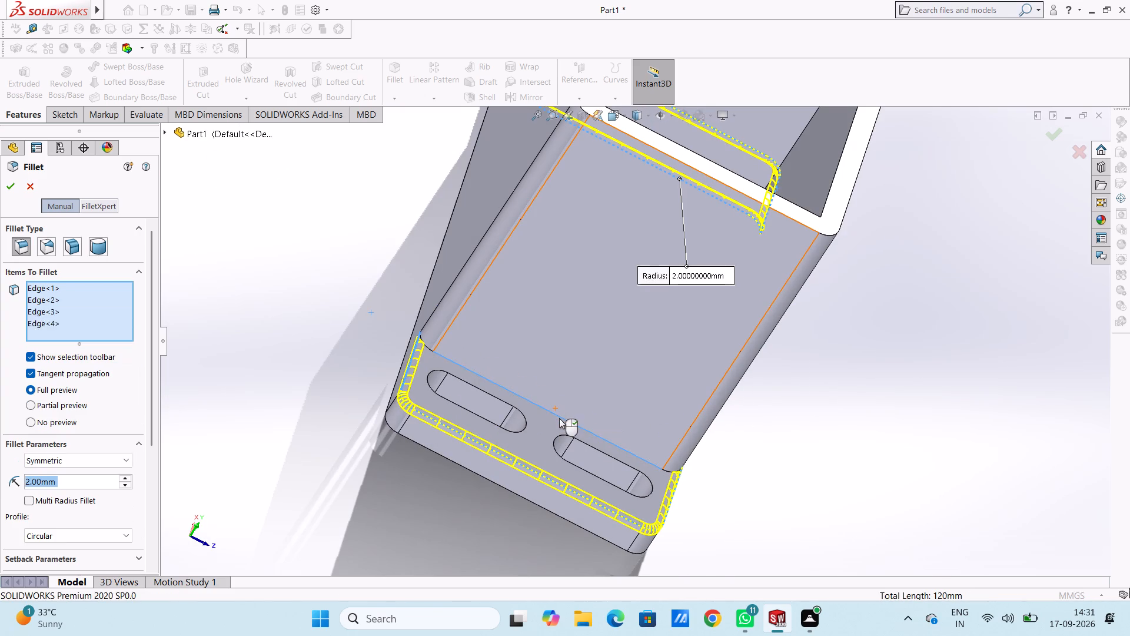
click(5, 189)
Inspect the filleted part from several angles, including the isometric and top views.
middle_drag(308, 309, 299, 309)
scroll(300, 309, up, 1)
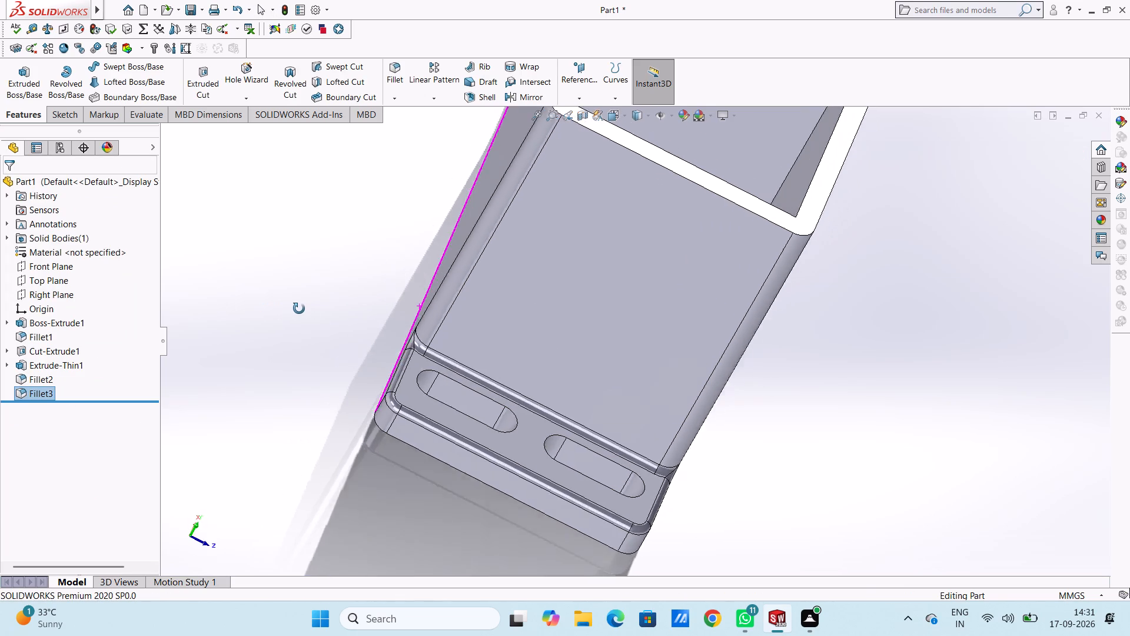
middle_drag(299, 309, 220, 291)
scroll(373, 340, up, 2)
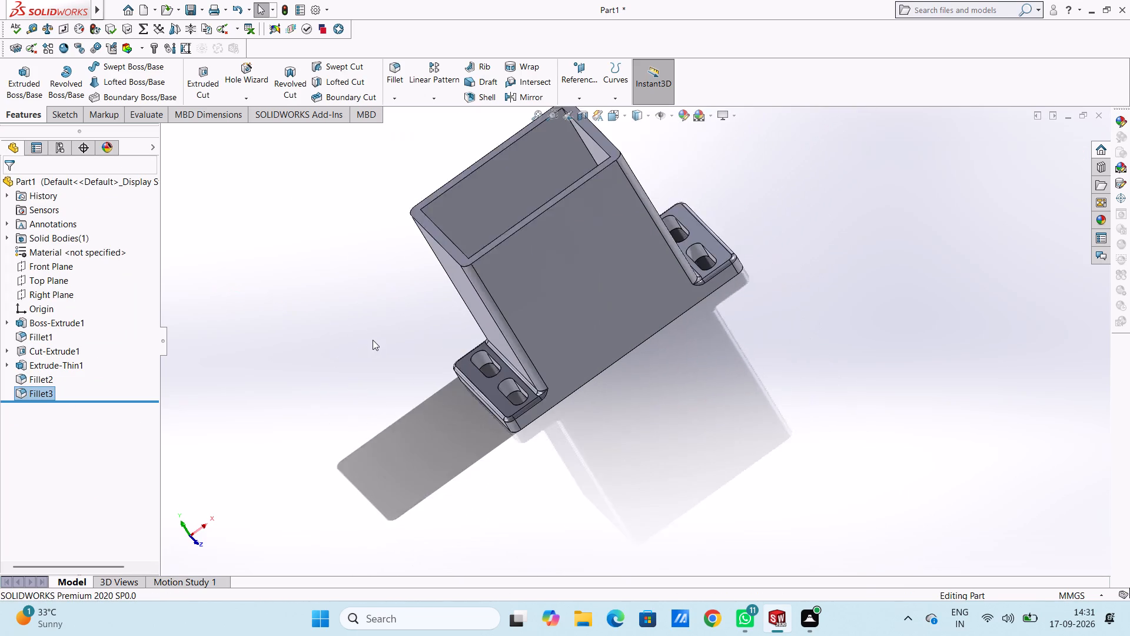
scroll(373, 340, up, 2)
middle_drag(806, 250, 719, 405)
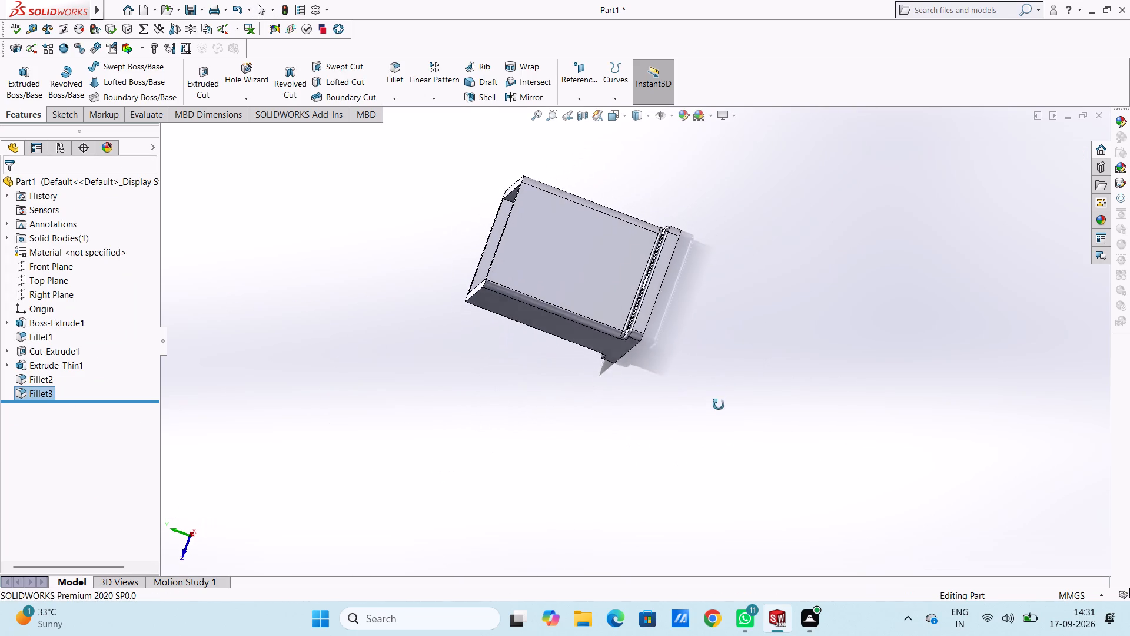
middle_drag(719, 405, 814, 432)
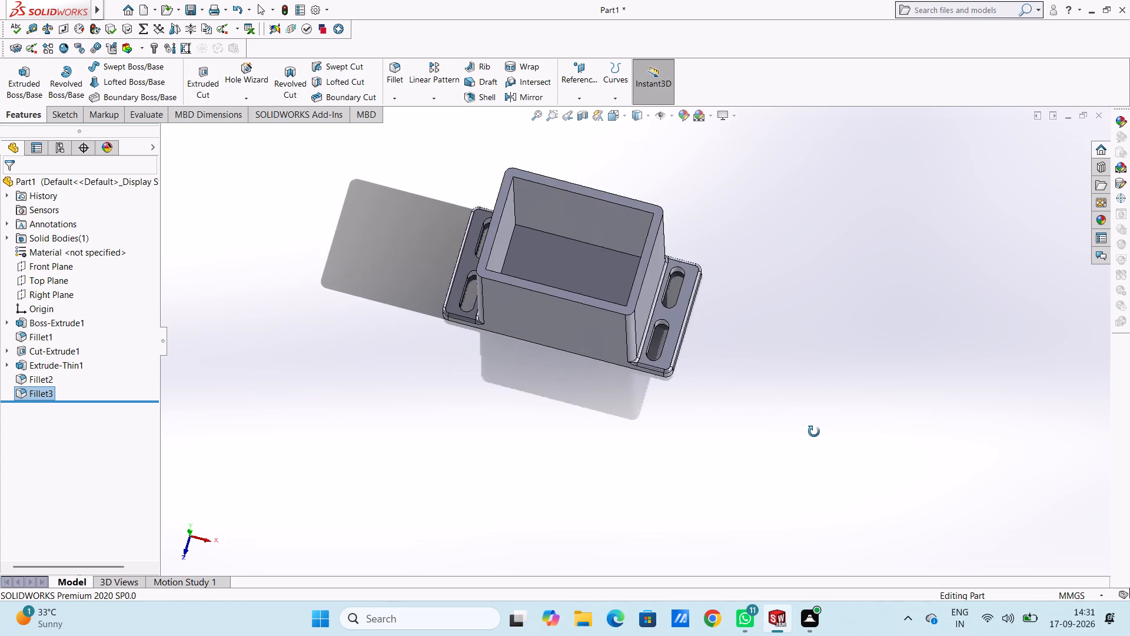
middle_drag(814, 432, 813, 431)
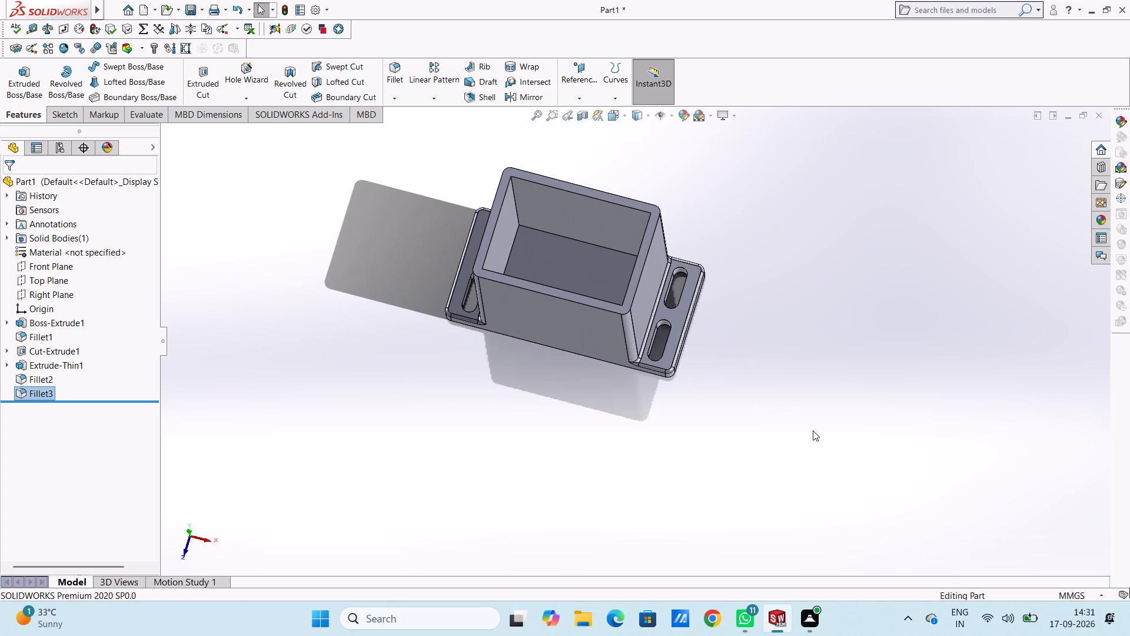
key(ctrl+7)
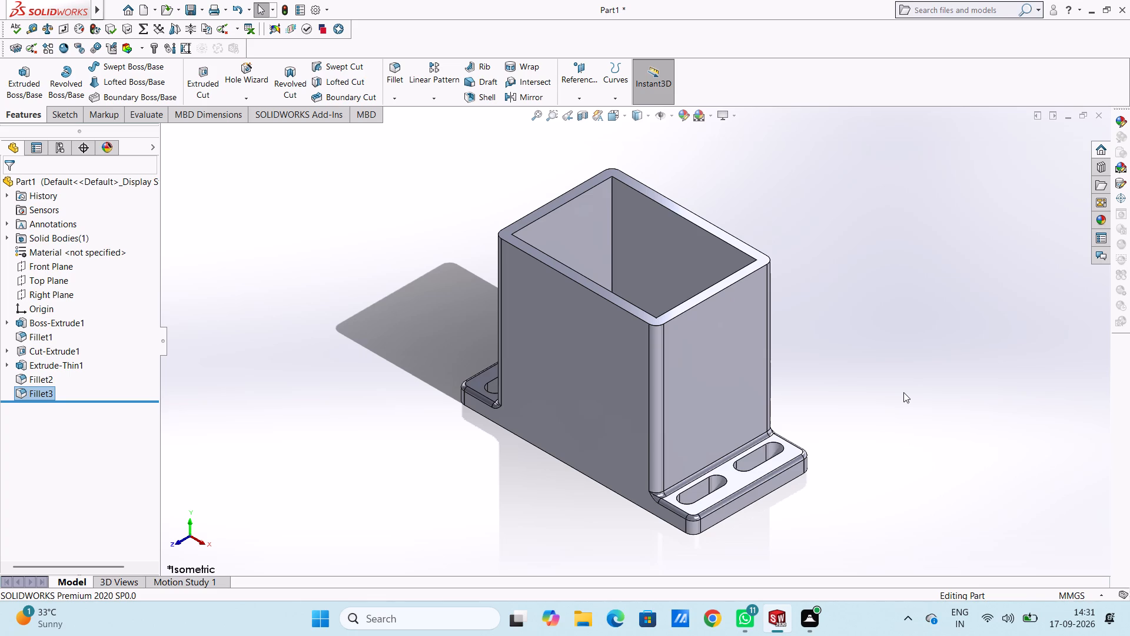
middle_drag(903, 392, 949, 435)
middle_drag(949, 435, 933, 453)
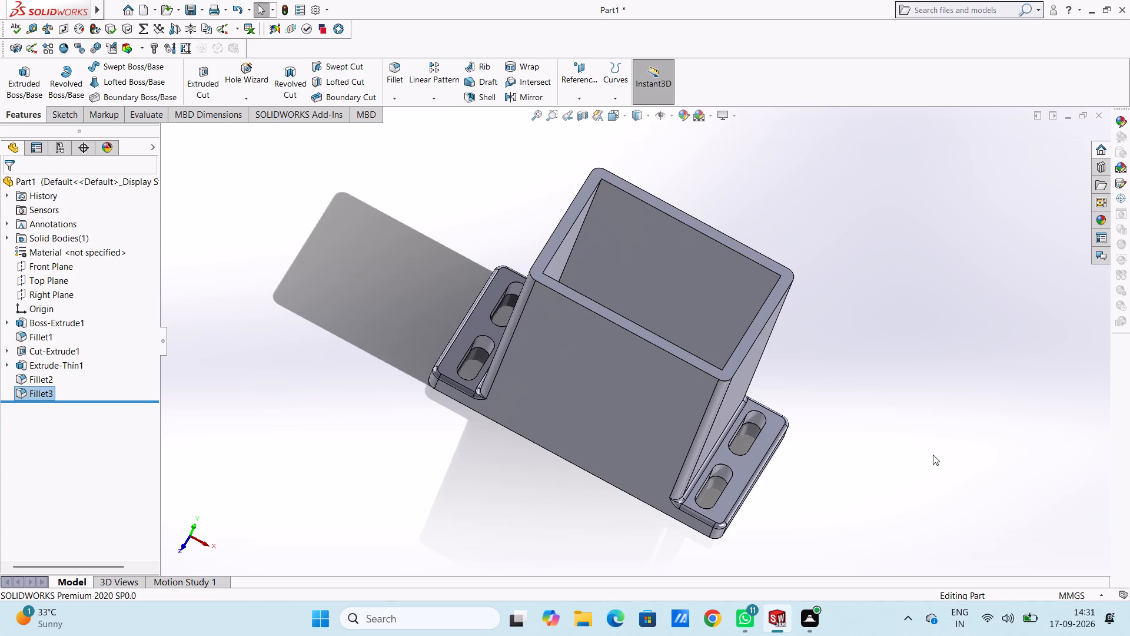
key(ctrl+5)
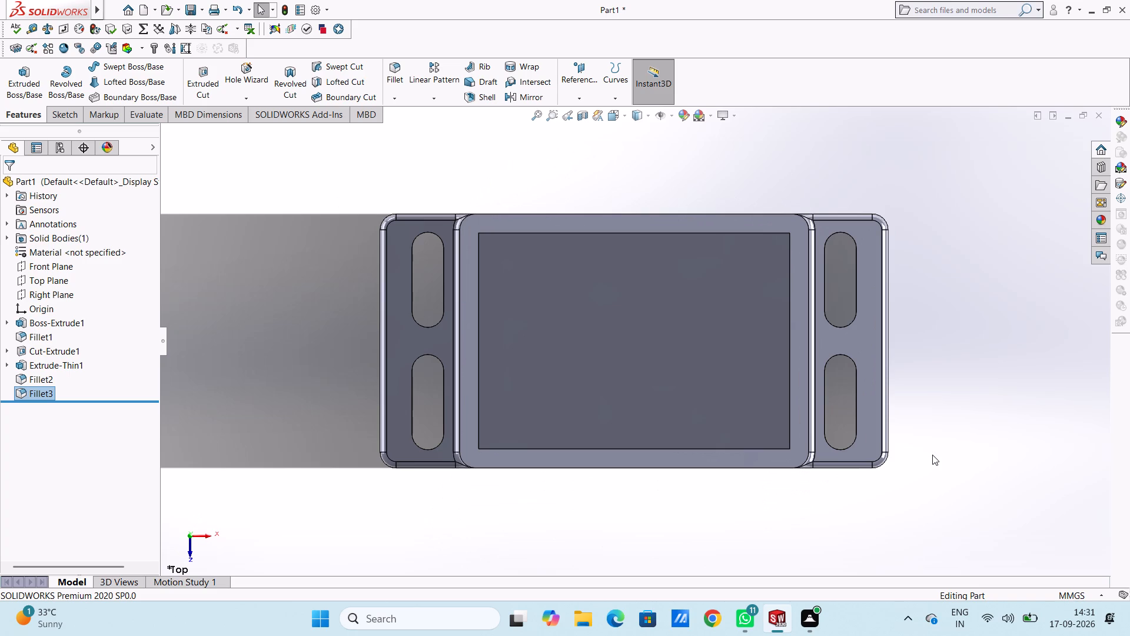
Start a 5 mm fillet on one inner vertical corner edge of the thin-walled boss.
middle_drag(745, 362, 740, 362)
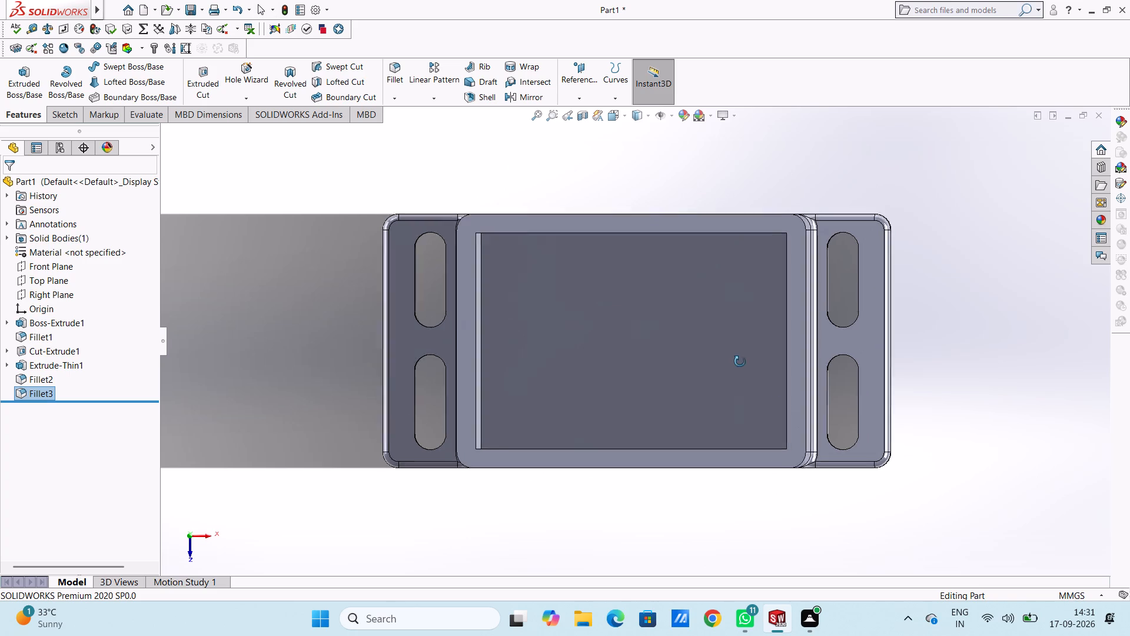
middle_drag(740, 362, 715, 349)
scroll(646, 278, down, 3)
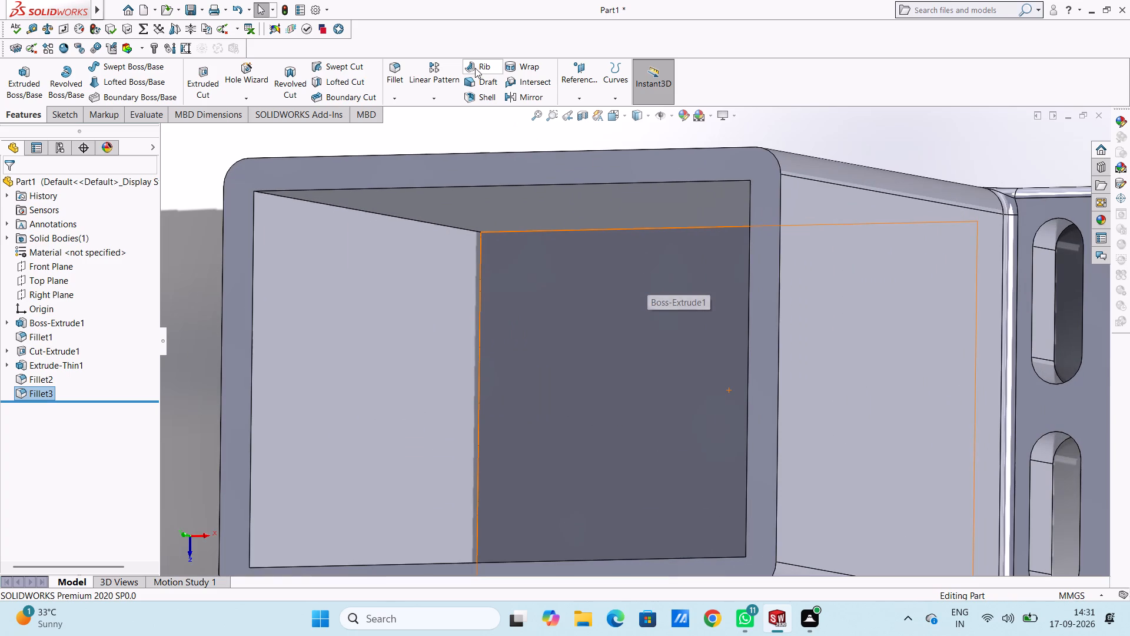
click(393, 67)
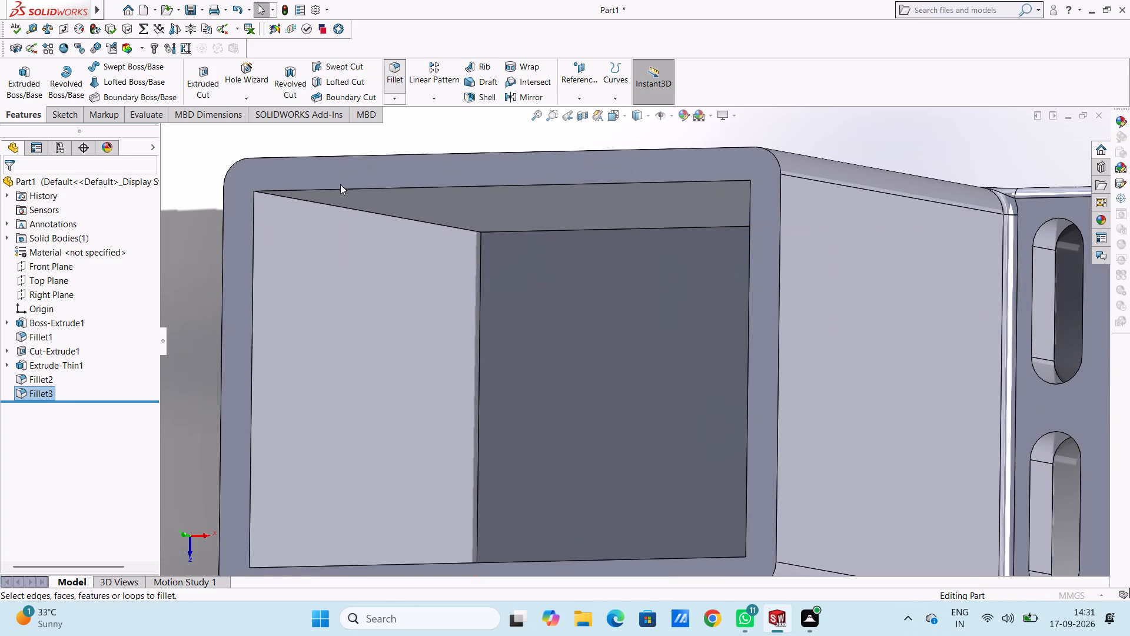
click(327, 205)
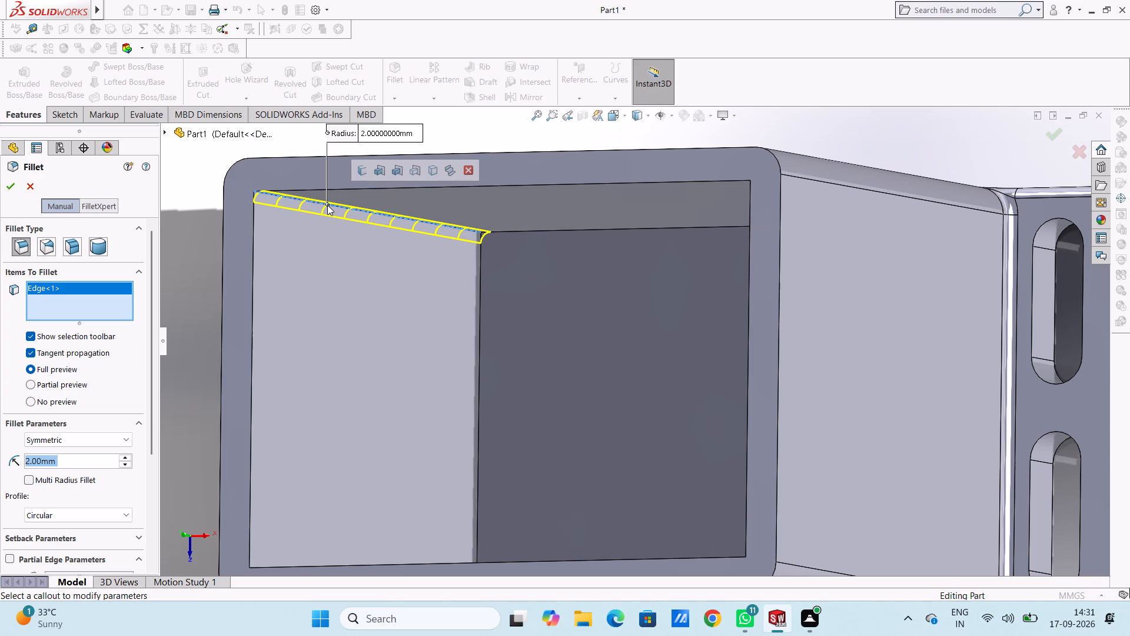
key(5)
key(Return)
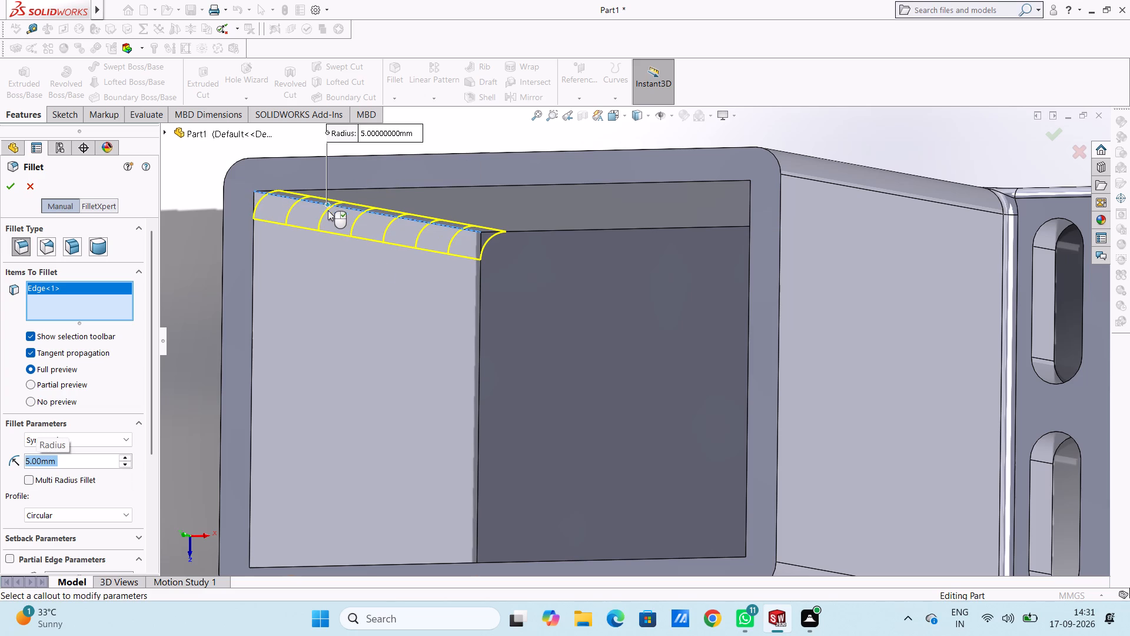
Add a second inner vertical corner edge of the thin-walled boss to the 5 mm fillet, leaving only the corner edges selected.
middle_drag(506, 293, 528, 293)
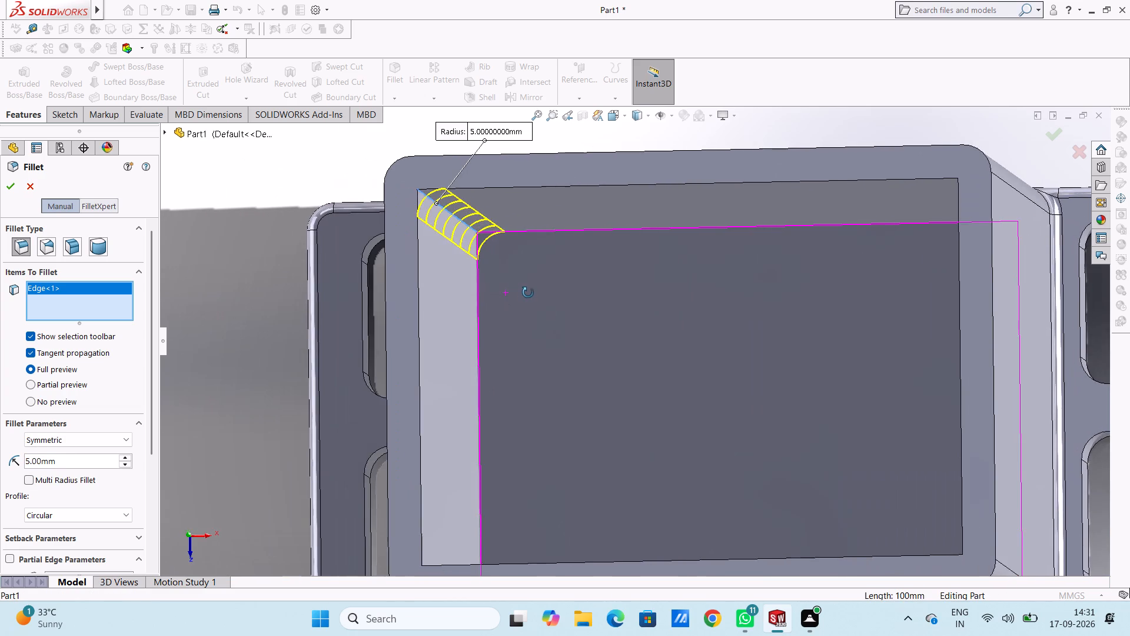
middle_drag(528, 293, 530, 301)
scroll(844, 272, down, 1)
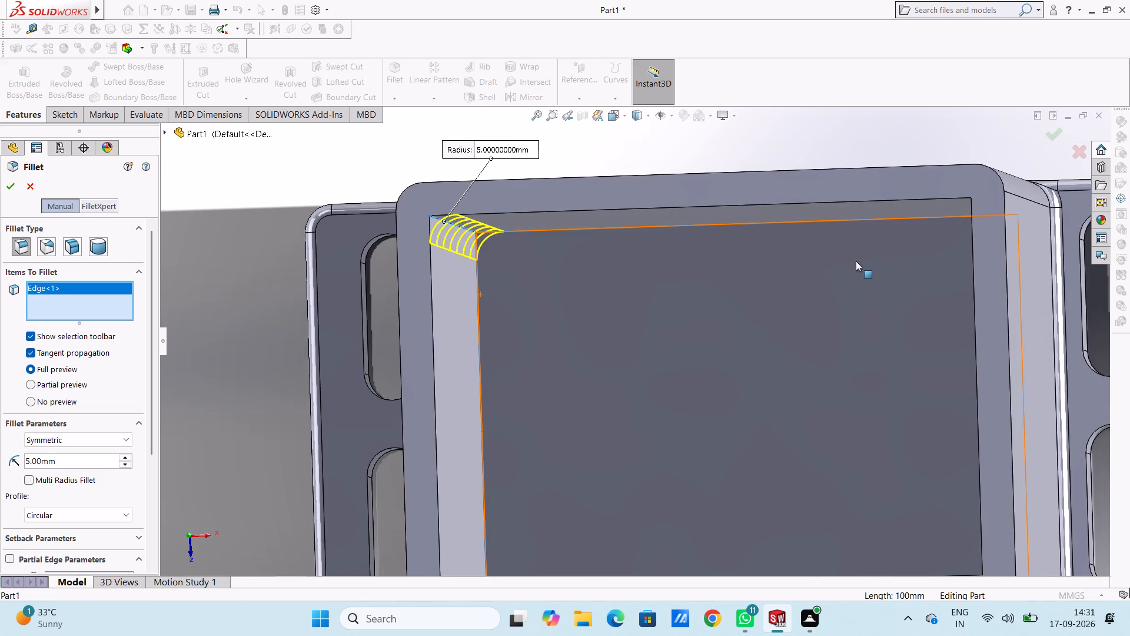
middle_drag(856, 261, 909, 257)
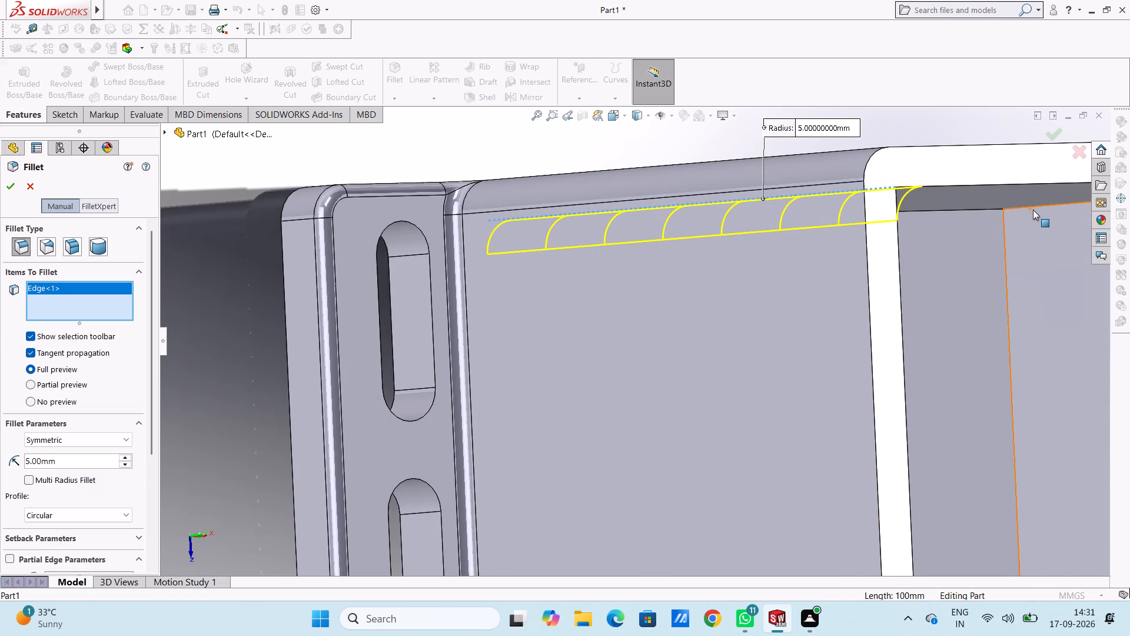
click(1033, 210)
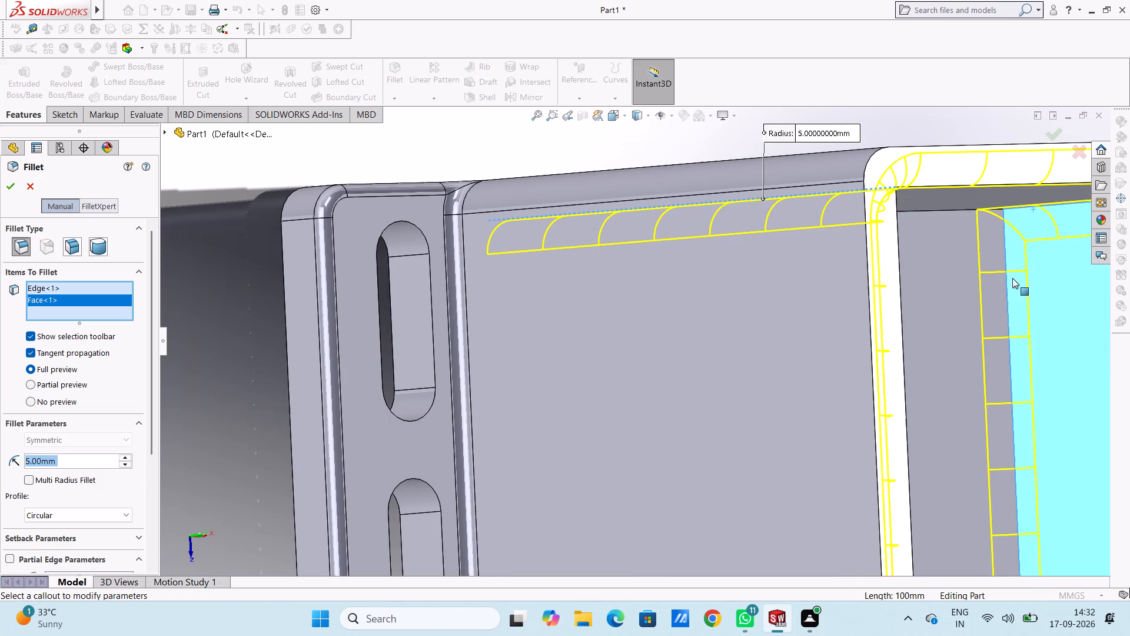
click(1062, 235)
scroll(1036, 244, up, 2)
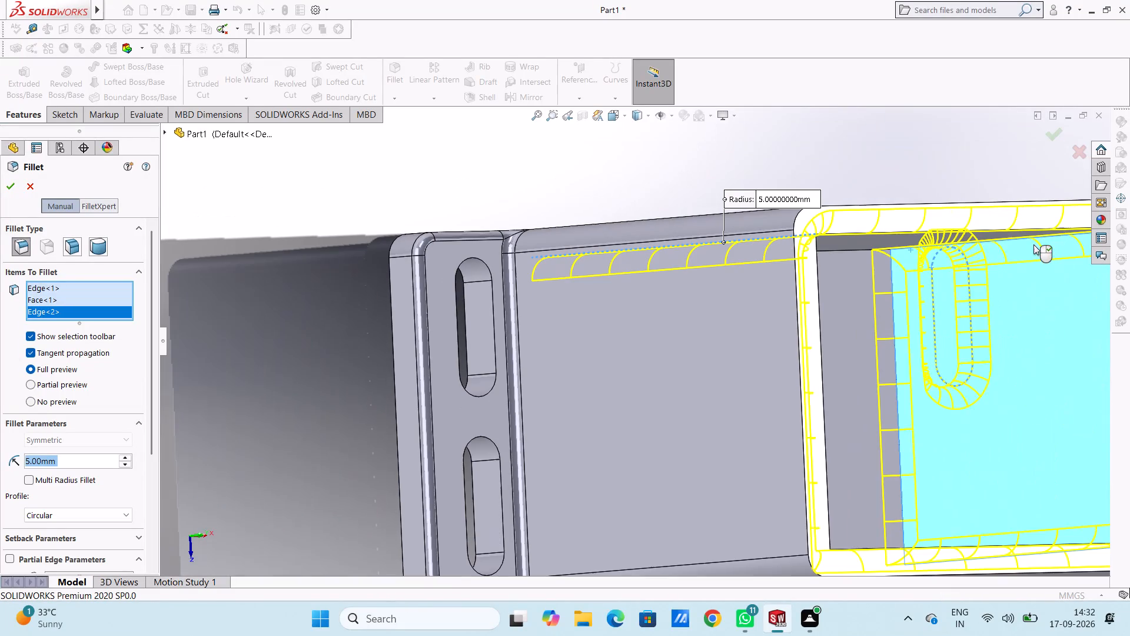
click(929, 247)
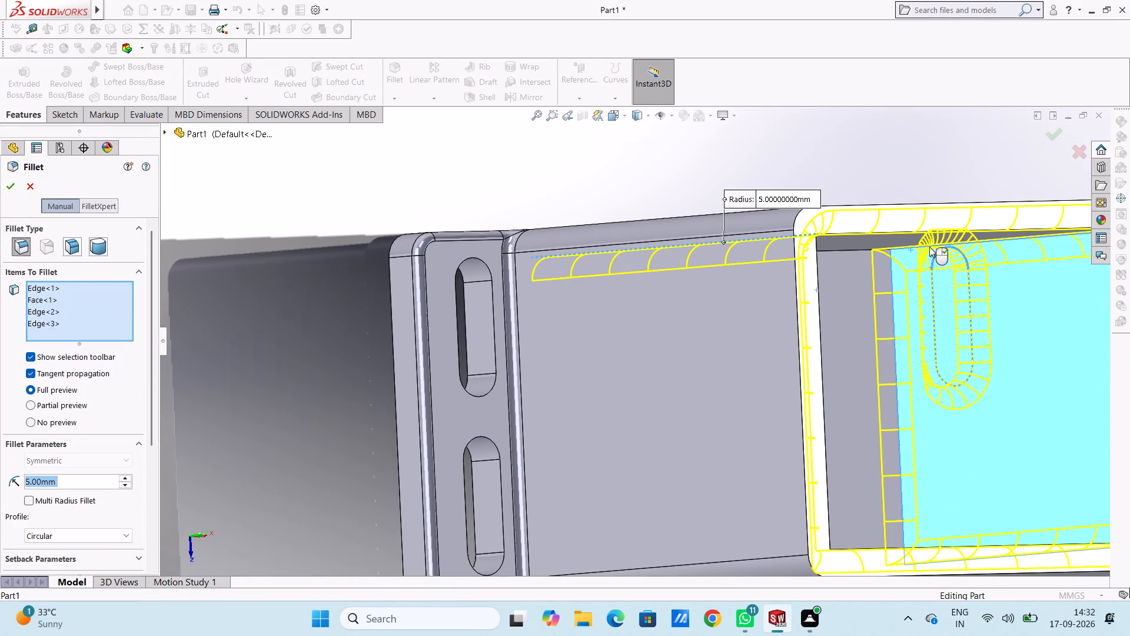
click(935, 253)
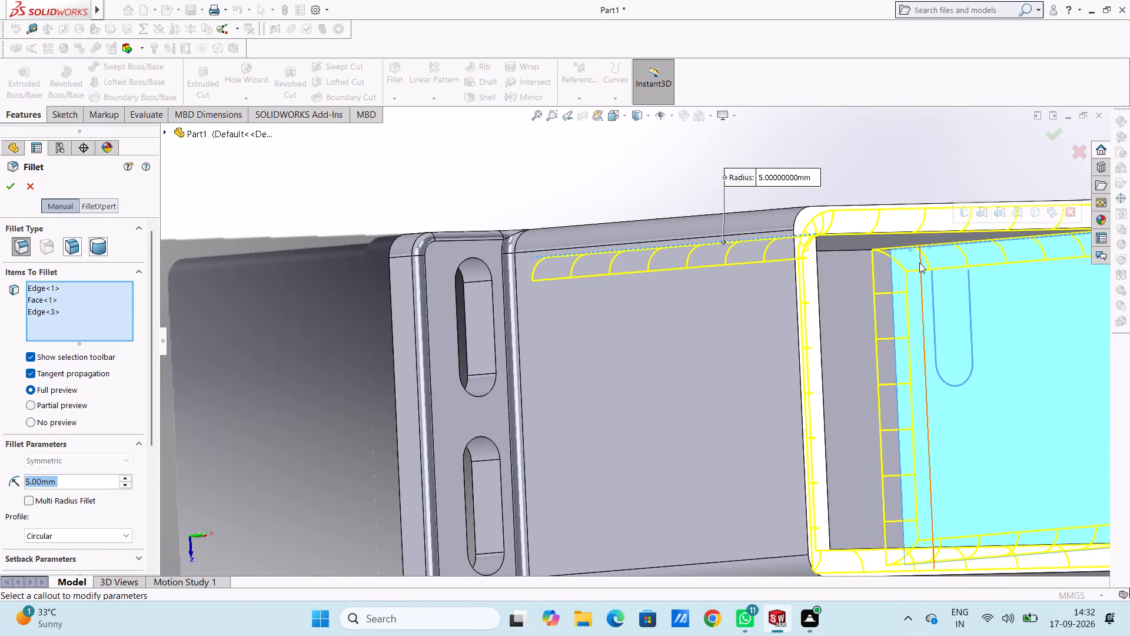
click(873, 254)
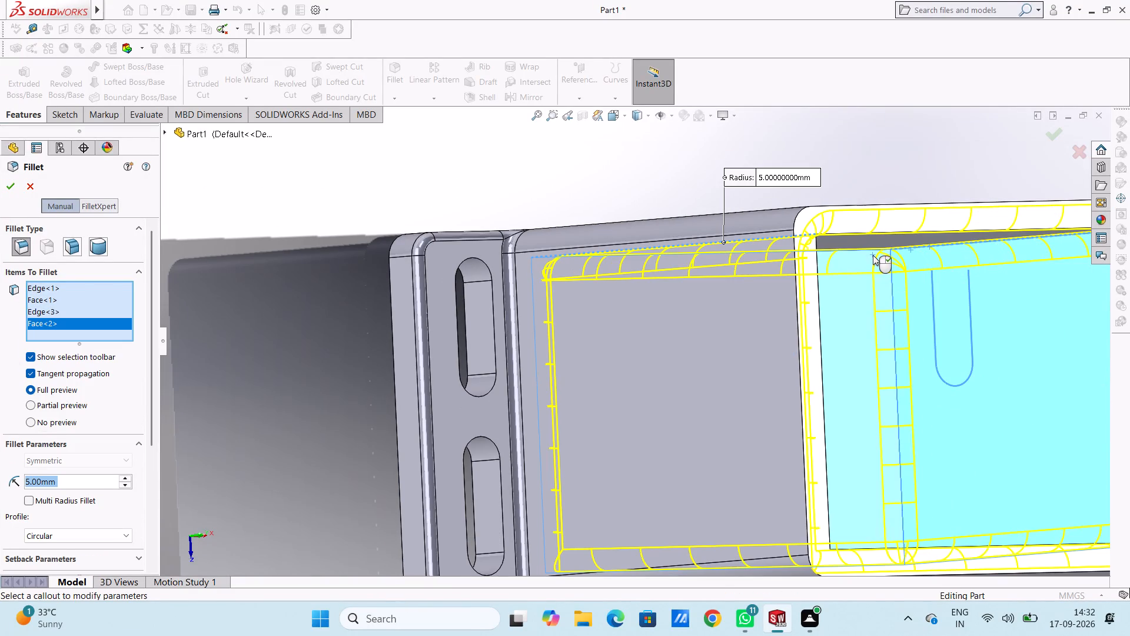
click(914, 256)
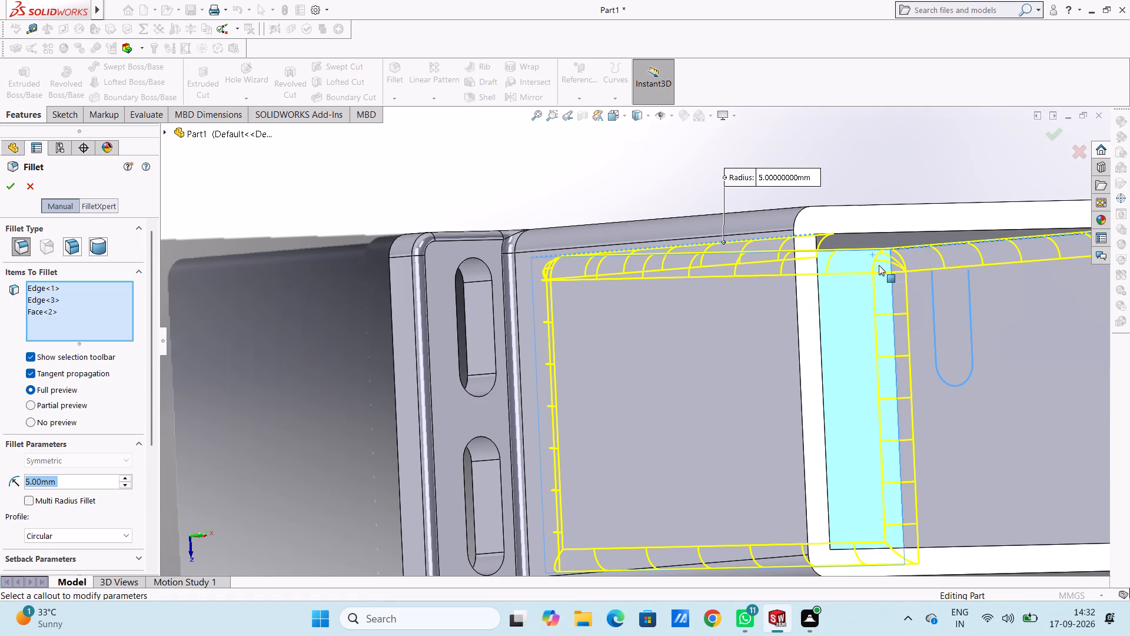
click(879, 264)
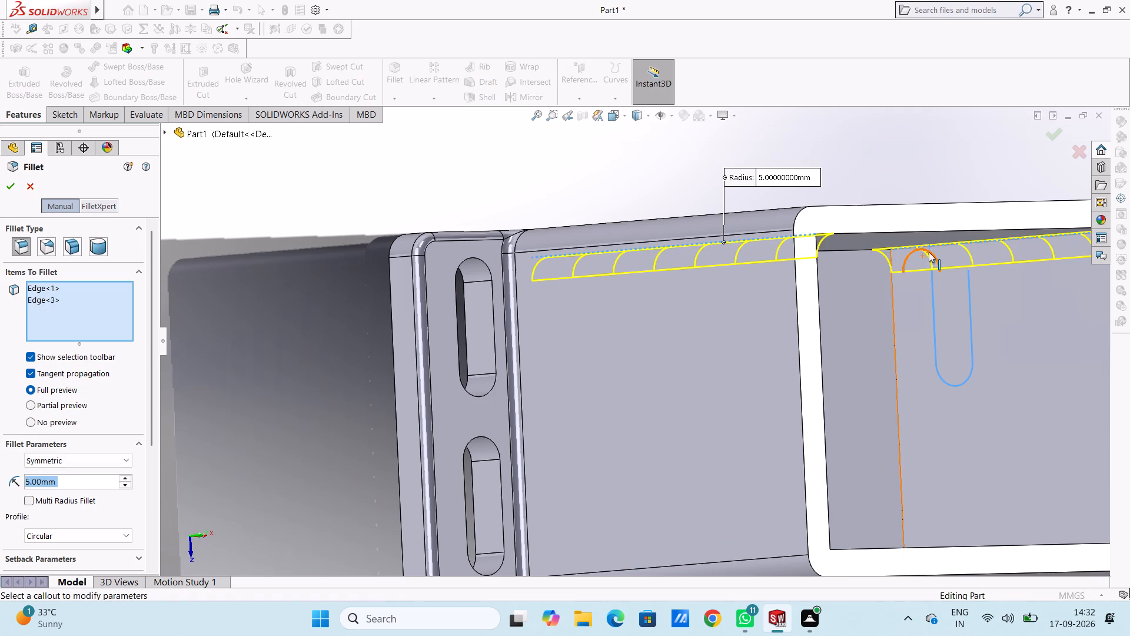
Add the remaining two inner vertical corner edges of the boss to the 5 mm fillet and finish it.
scroll(931, 262, up, 4)
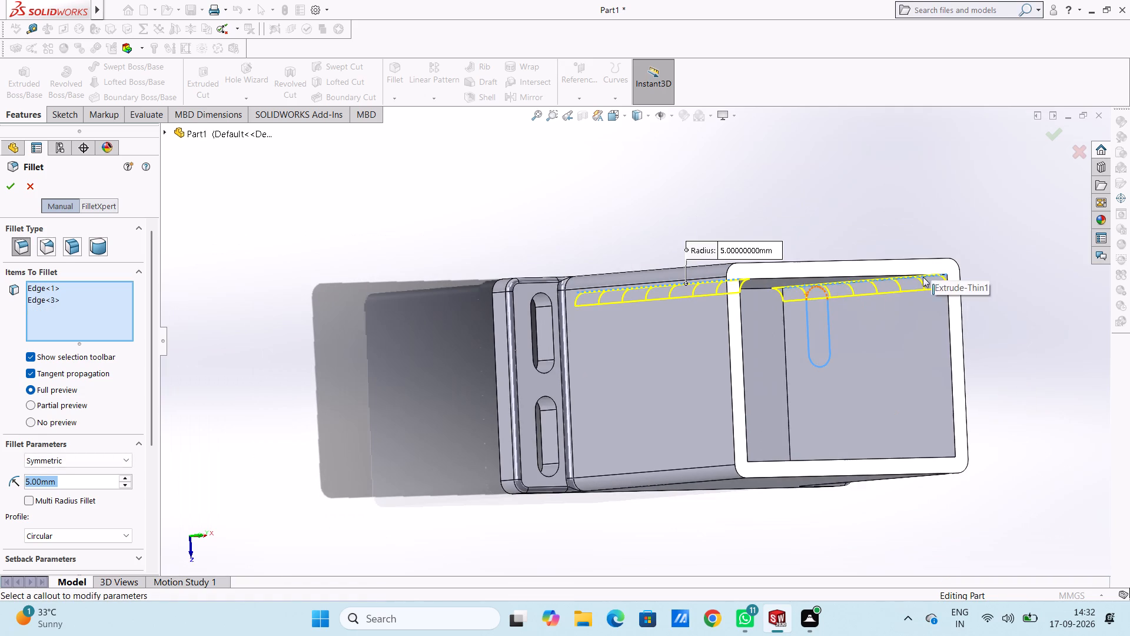
middle_drag(891, 327, 842, 338)
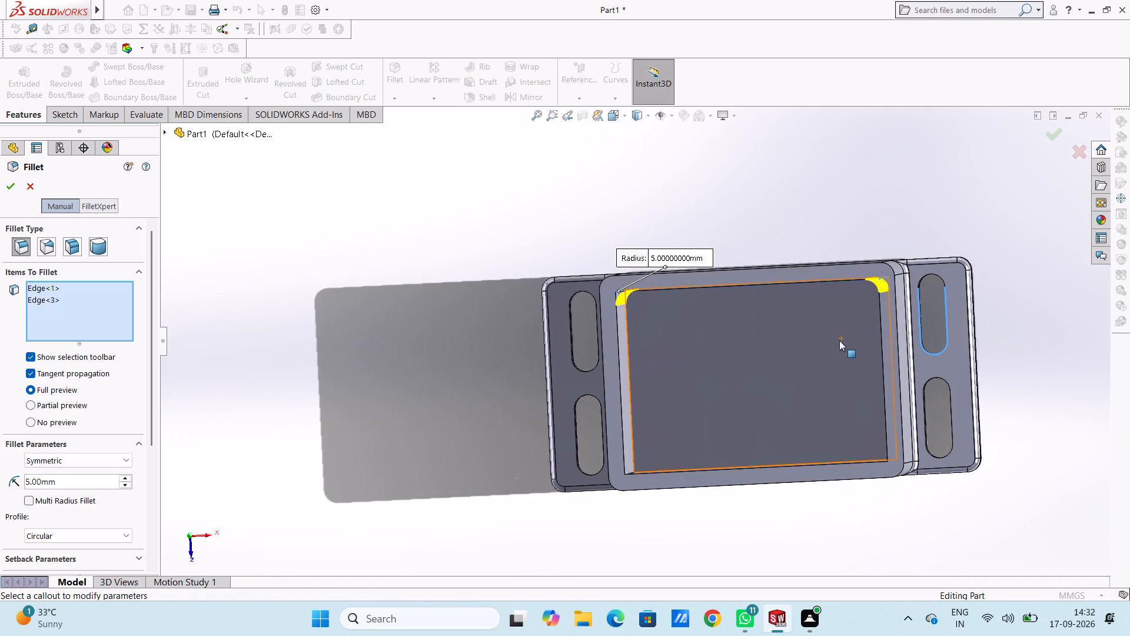
scroll(812, 356, down, 3)
middle_drag(714, 367, 676, 408)
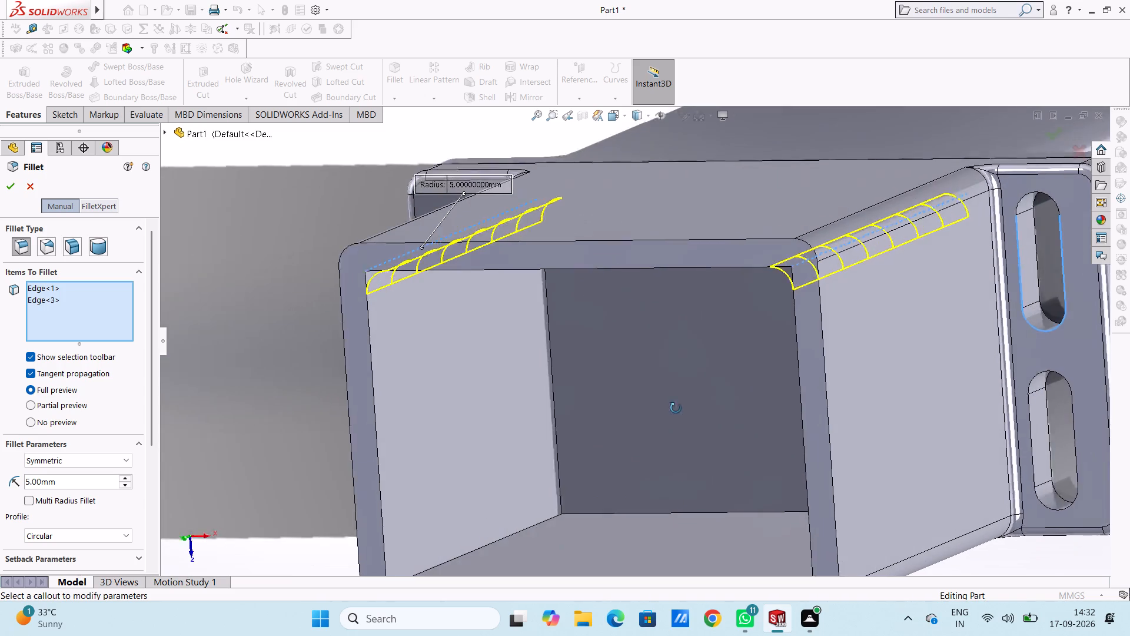
middle_drag(676, 408, 672, 412)
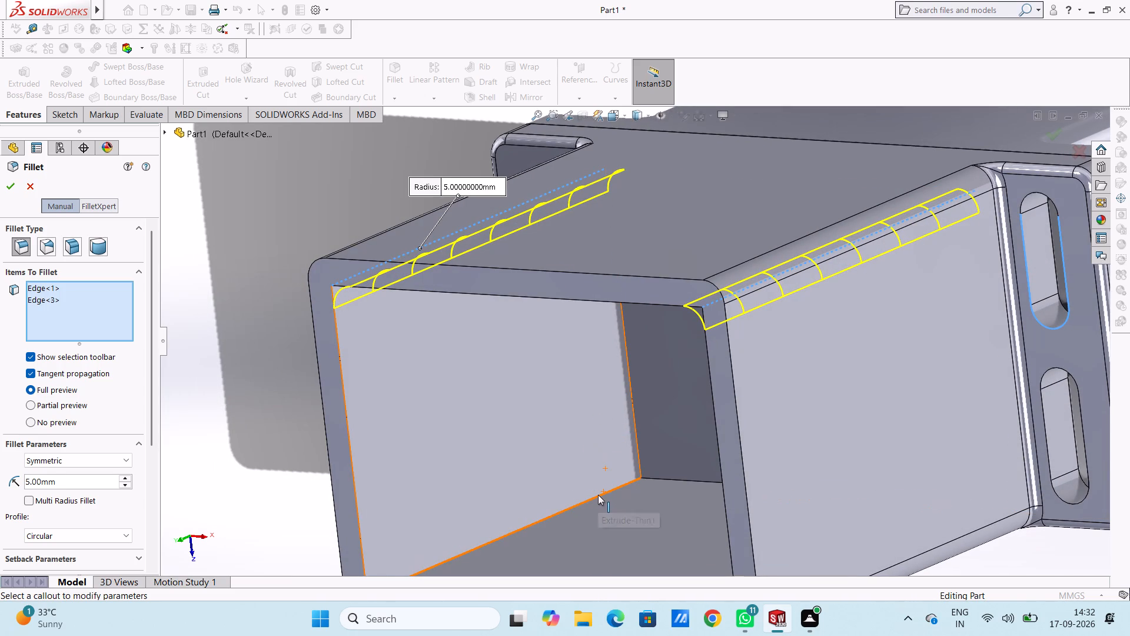
click(598, 495)
scroll(598, 495, up, 3)
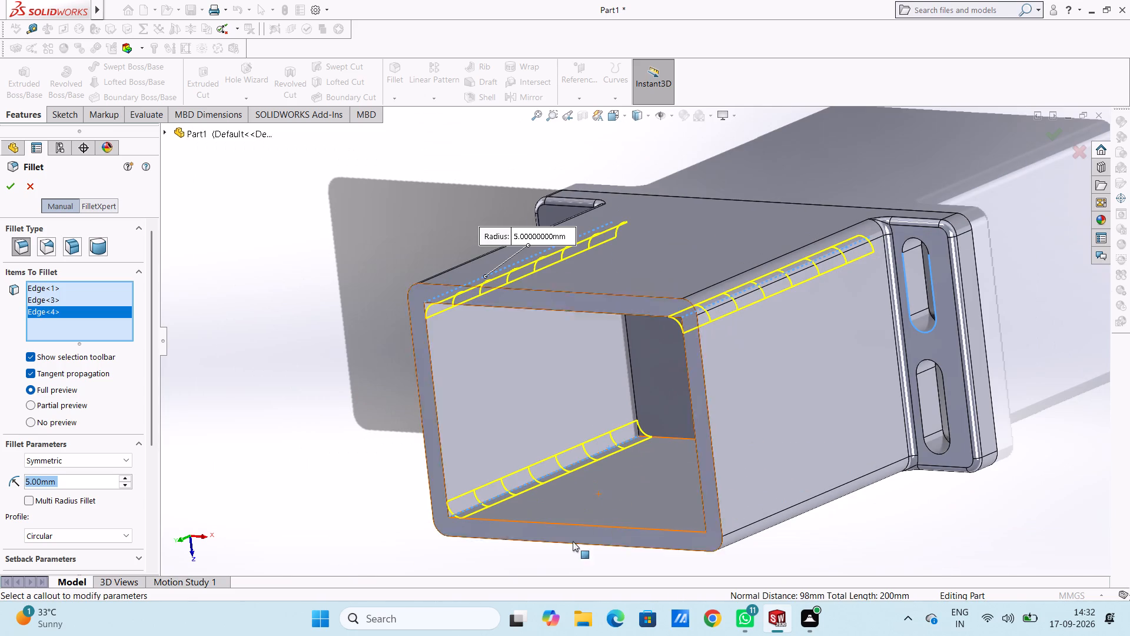
scroll(566, 550, up, 3)
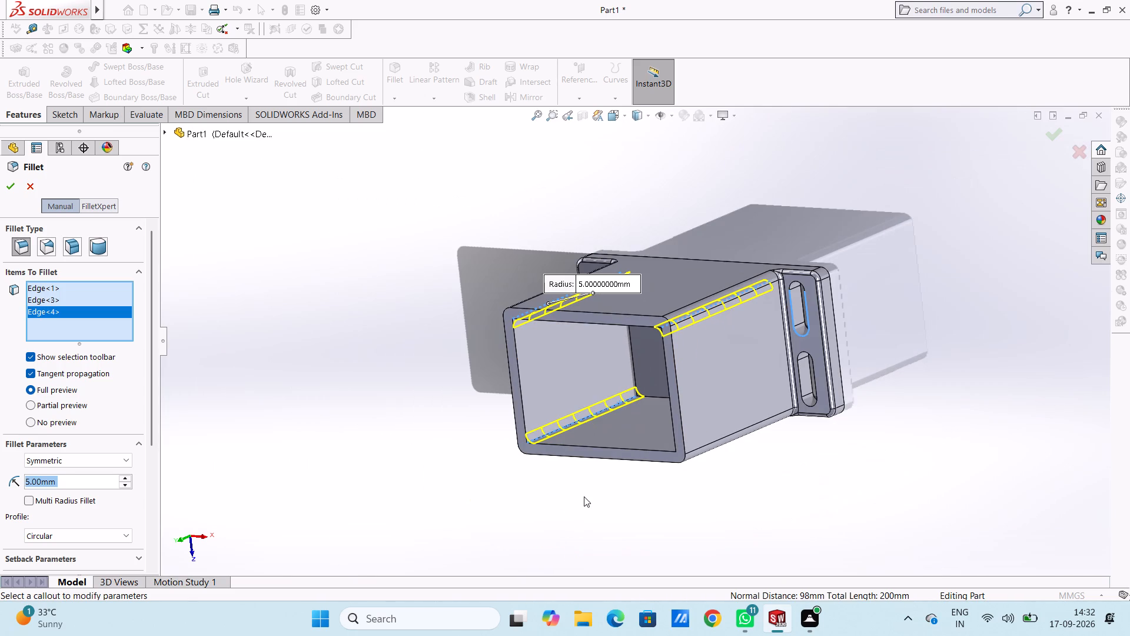
middle_drag(590, 498, 667, 521)
scroll(714, 447, down, 4)
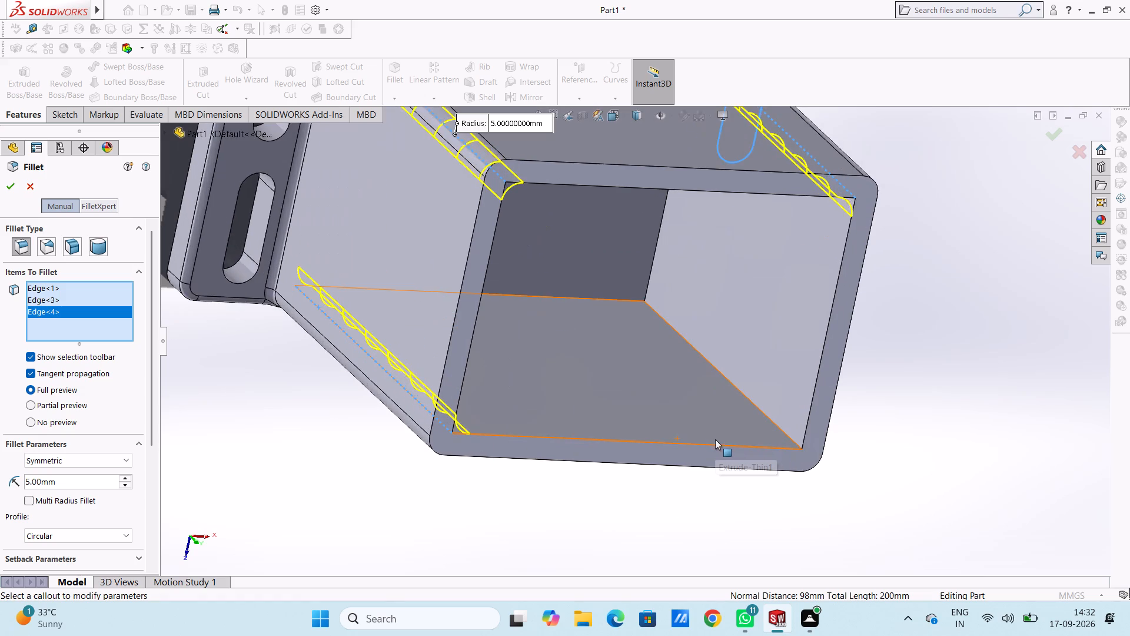
scroll(716, 433, down, 1)
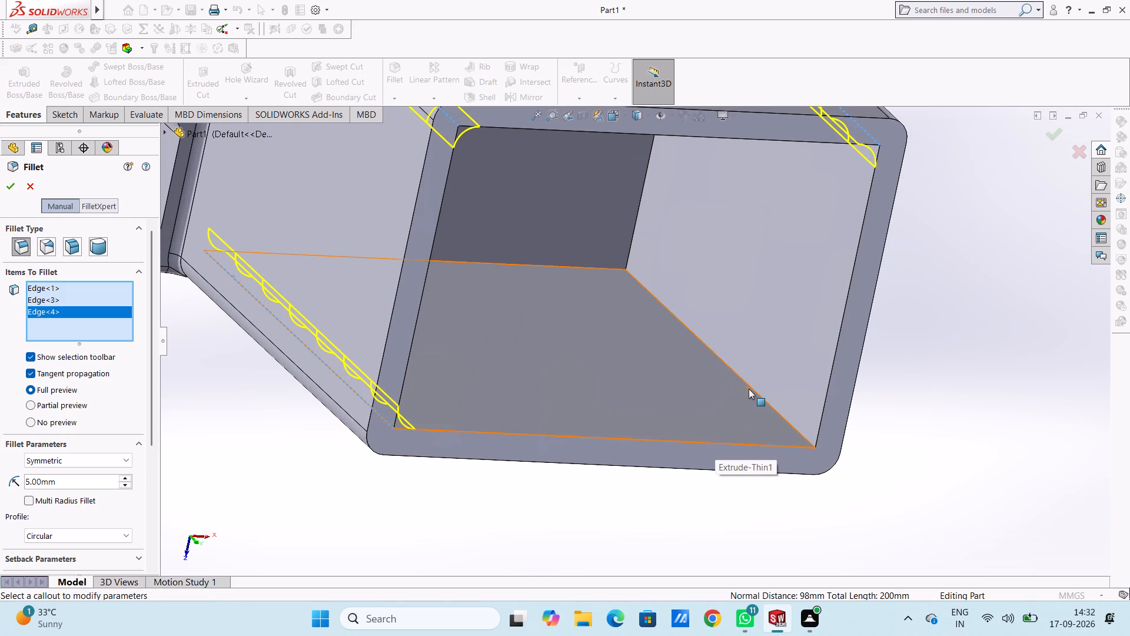
click(751, 388)
scroll(749, 390, up, 4)
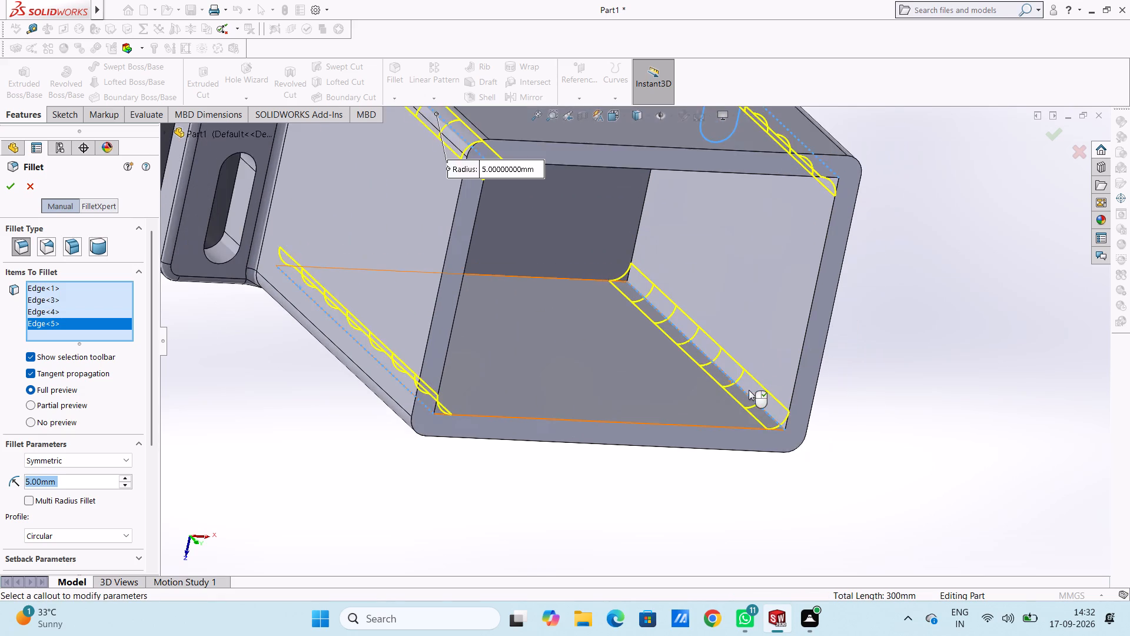
scroll(749, 390, up, 5)
scroll(766, 332, up, 1)
middle_drag(766, 332, 740, 250)
click(13, 188)
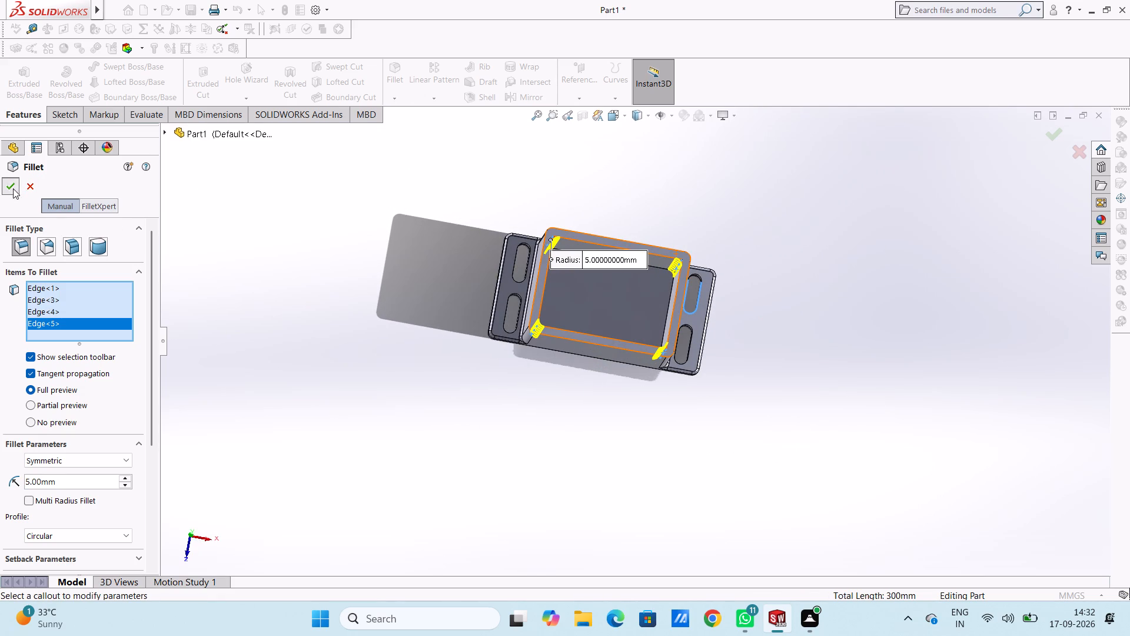
Start a new sketch on the top rim face of the thin-walled boss in the top view.
middle_drag(329, 243, 327, 243)
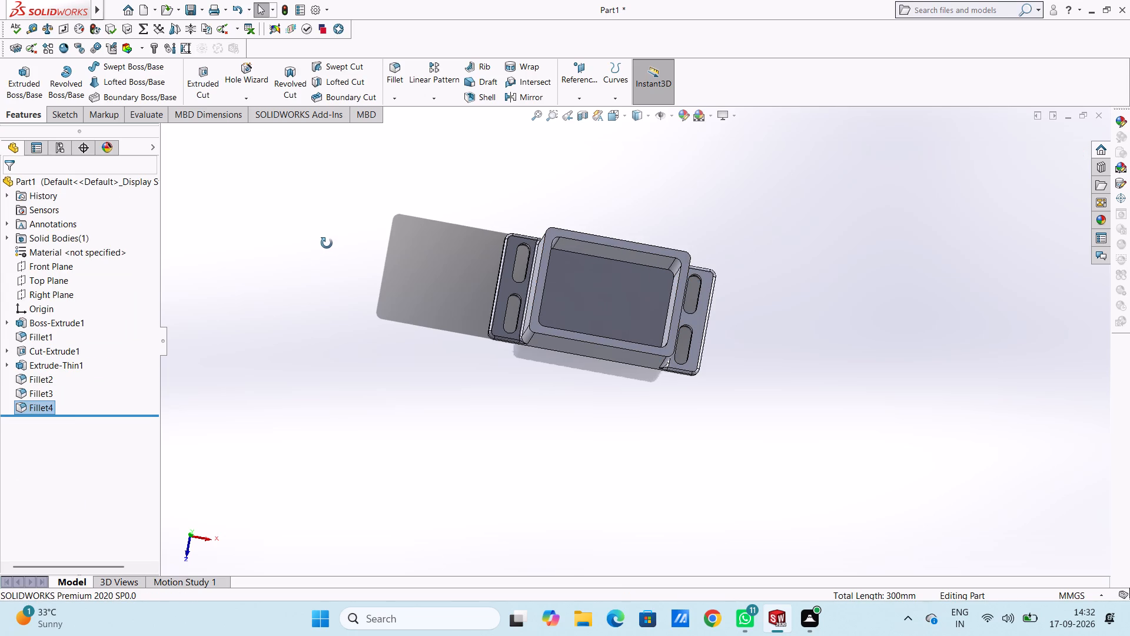
middle_drag(327, 243, 317, 245)
scroll(599, 281, down, 4)
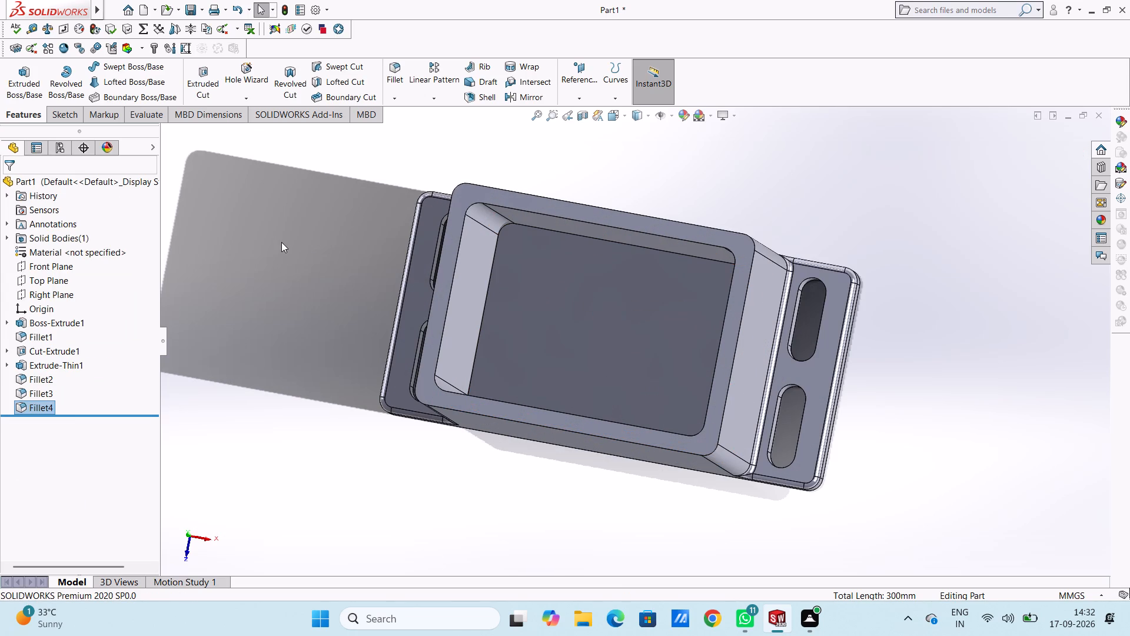
key(ctrl+5)
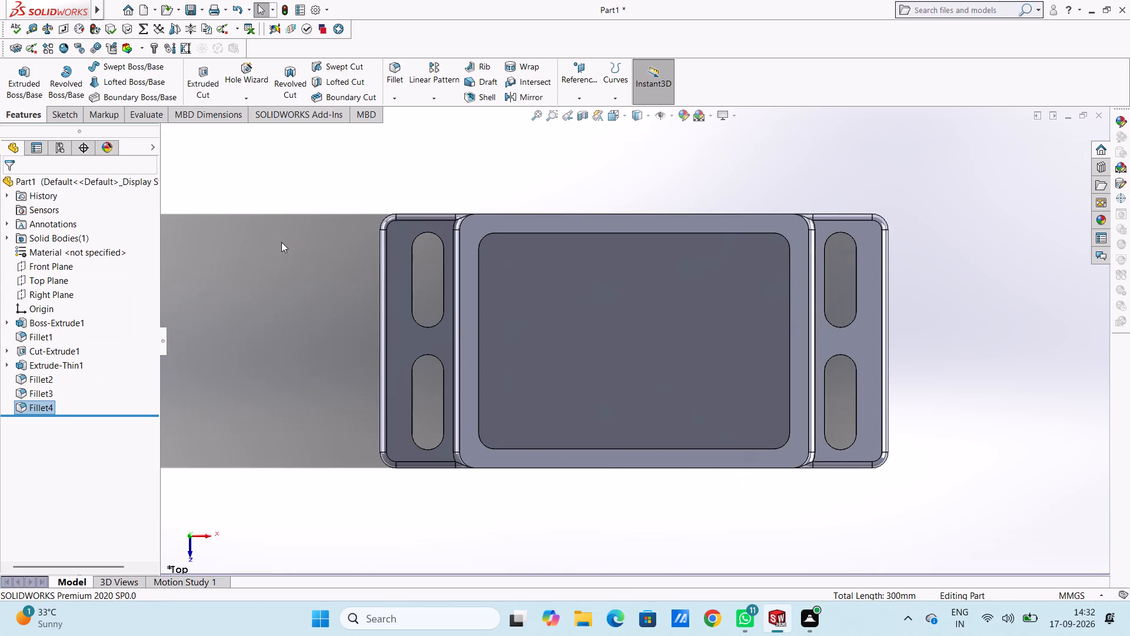
click(468, 230)
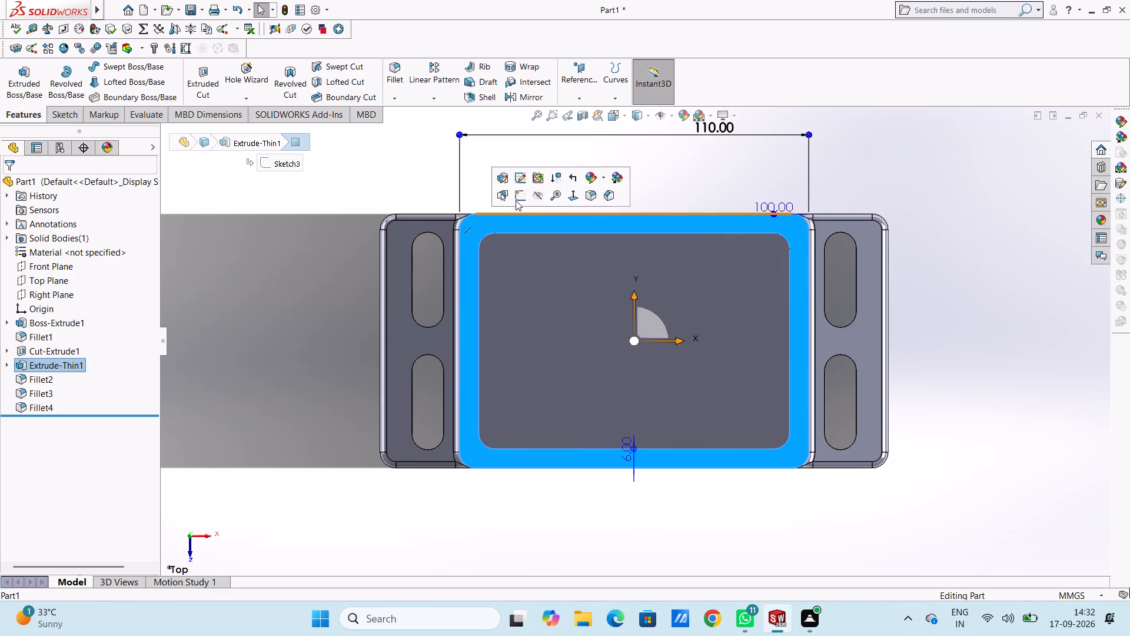
click(518, 191)
click(493, 177)
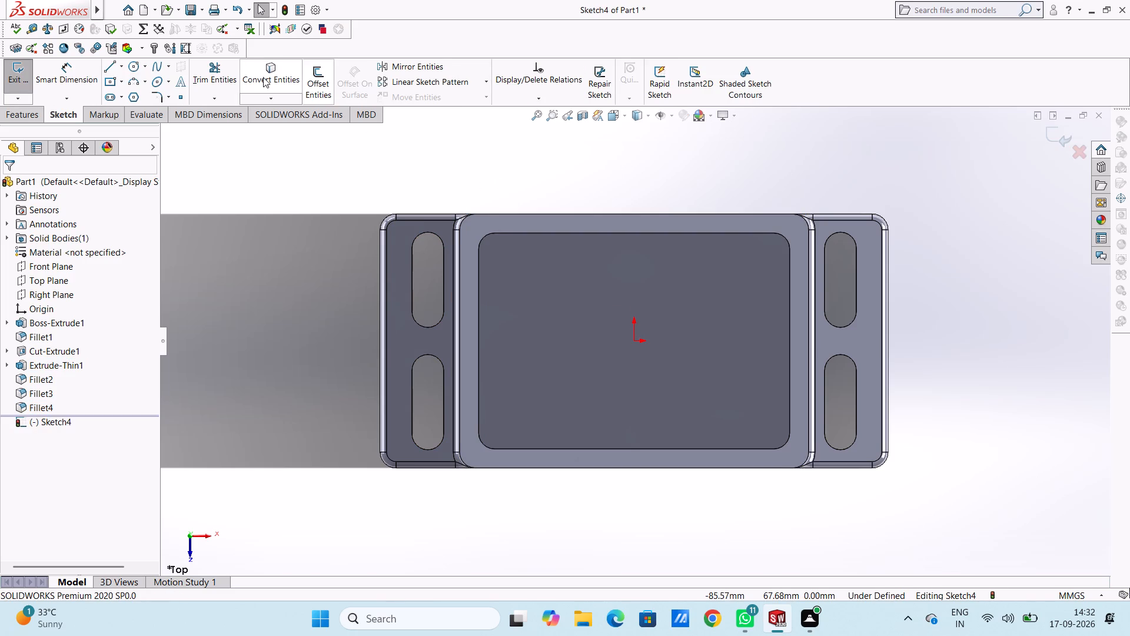
Sketch a circle of radius 3 mm centred on the rim's rounded corner centre at X -50, Y 35.
click(135, 68)
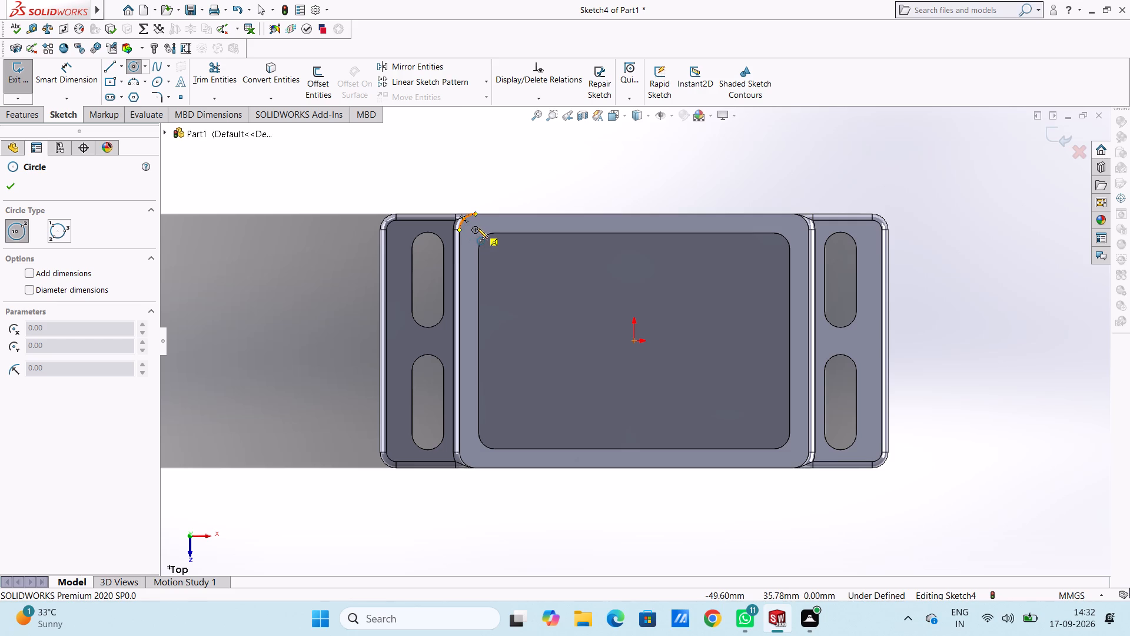
click(474, 231)
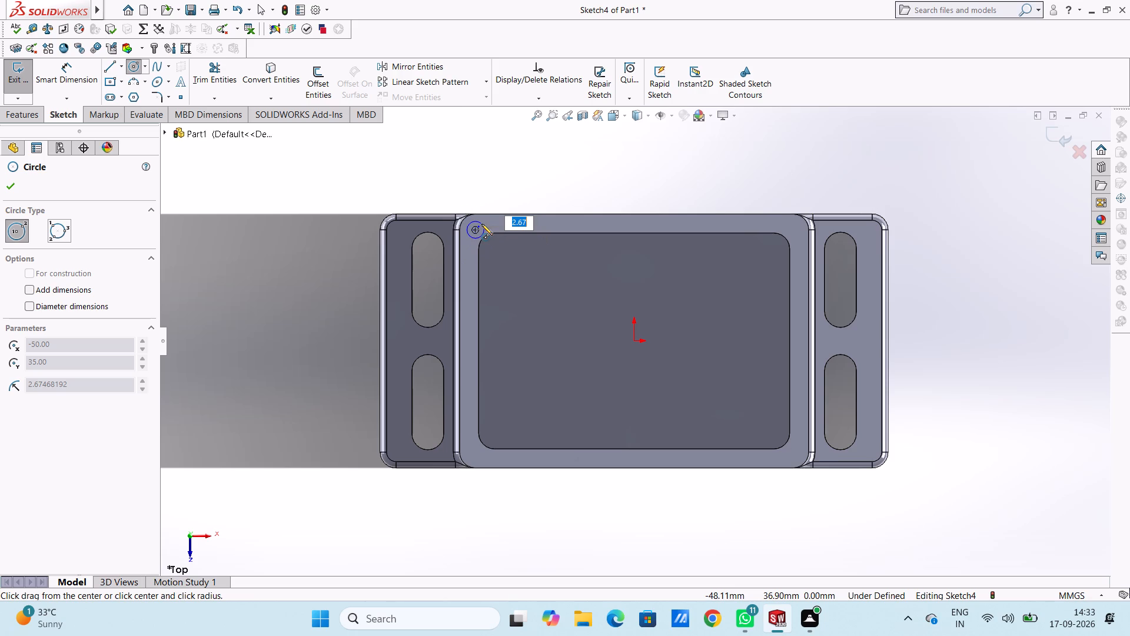
key(3)
key(Return)
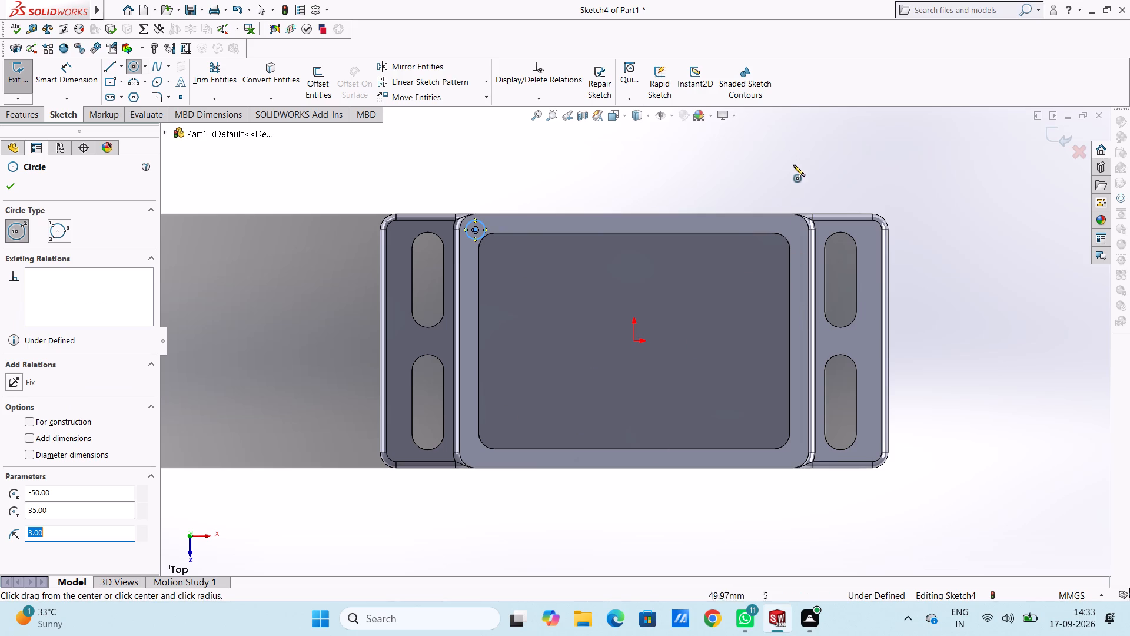
Sketch a circle of radius 3 mm at the rim corner near X 50.7, Y 36.
scroll(786, 223, down, 1)
scroll(781, 287, down, 3)
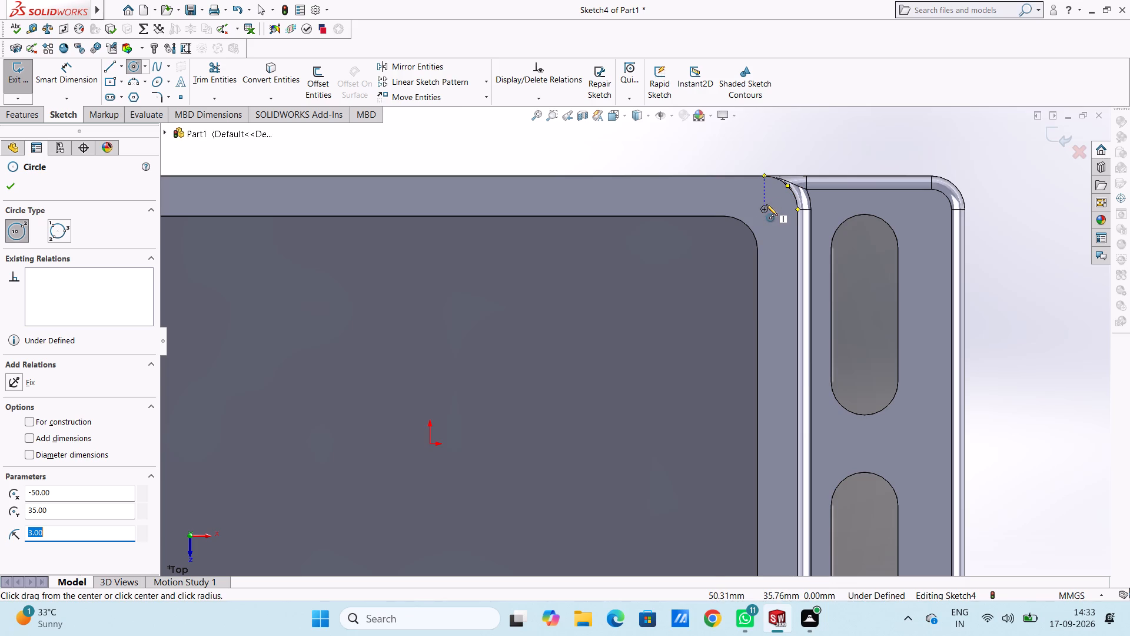
click(769, 203)
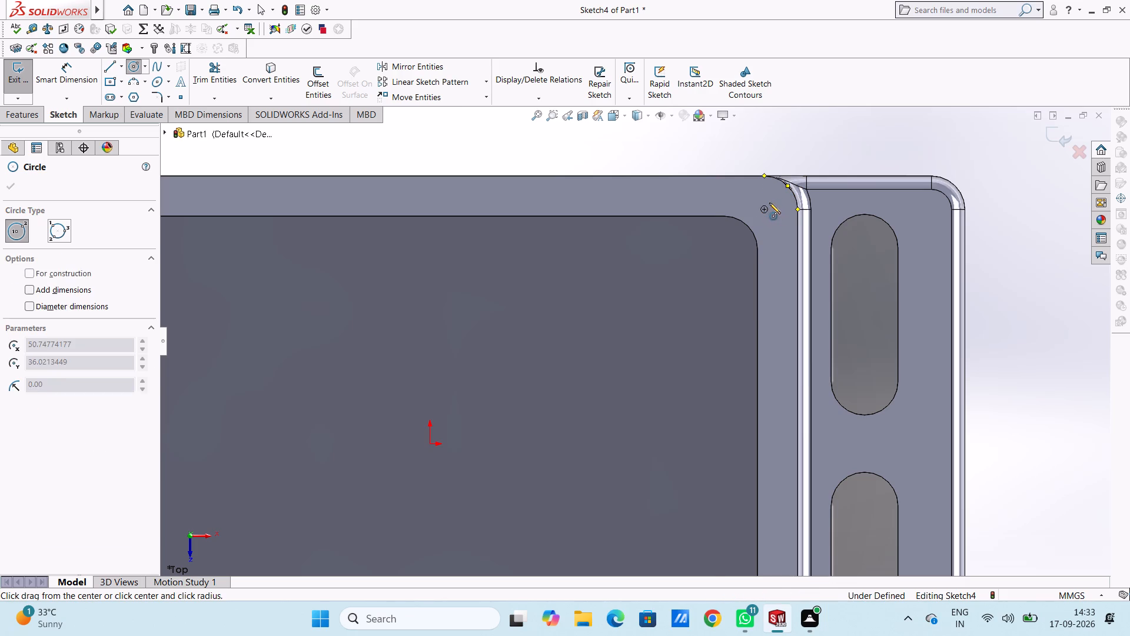
key(3)
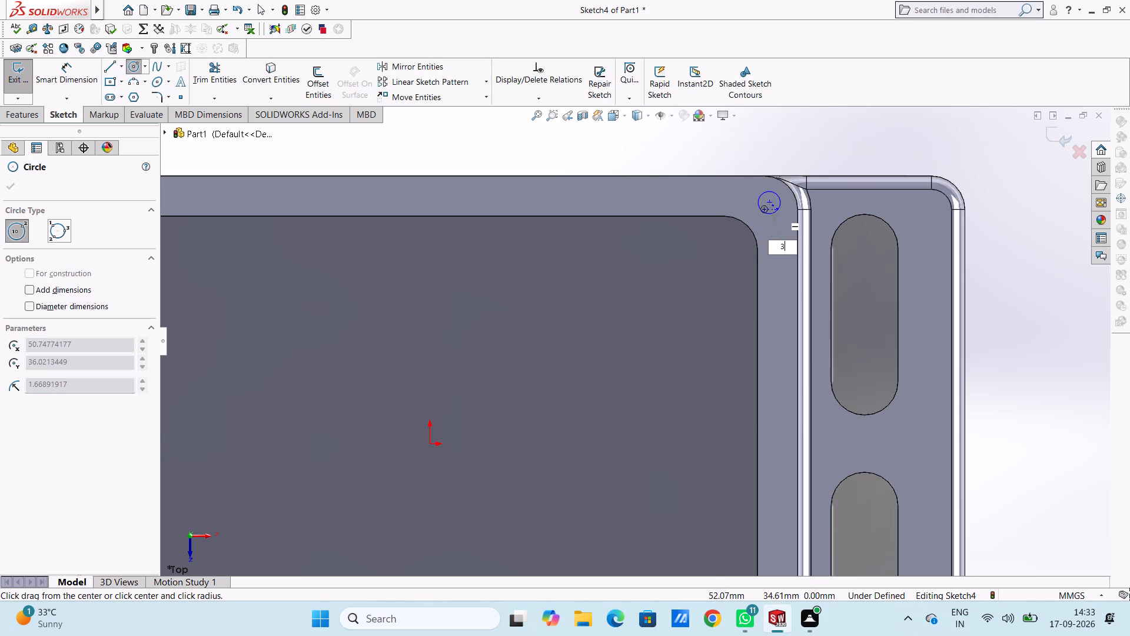
key(Return)
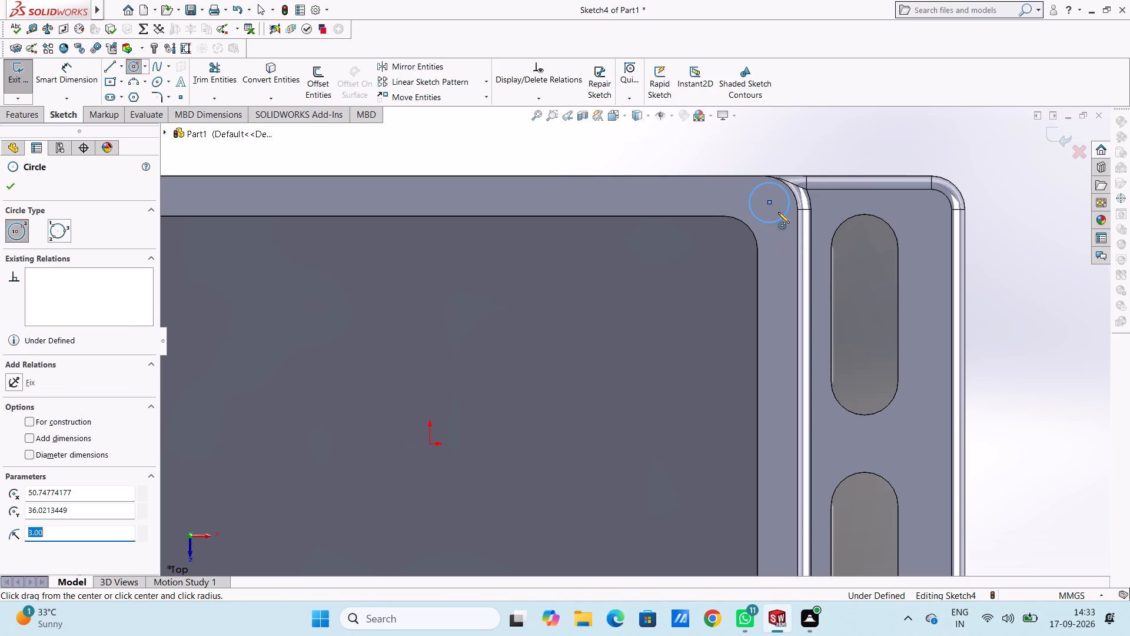
Sketch a circle of radius 2.5 mm at the rim corner near X 50.7, Y -36.
scroll(778, 212, up, 5)
scroll(685, 531, down, 1)
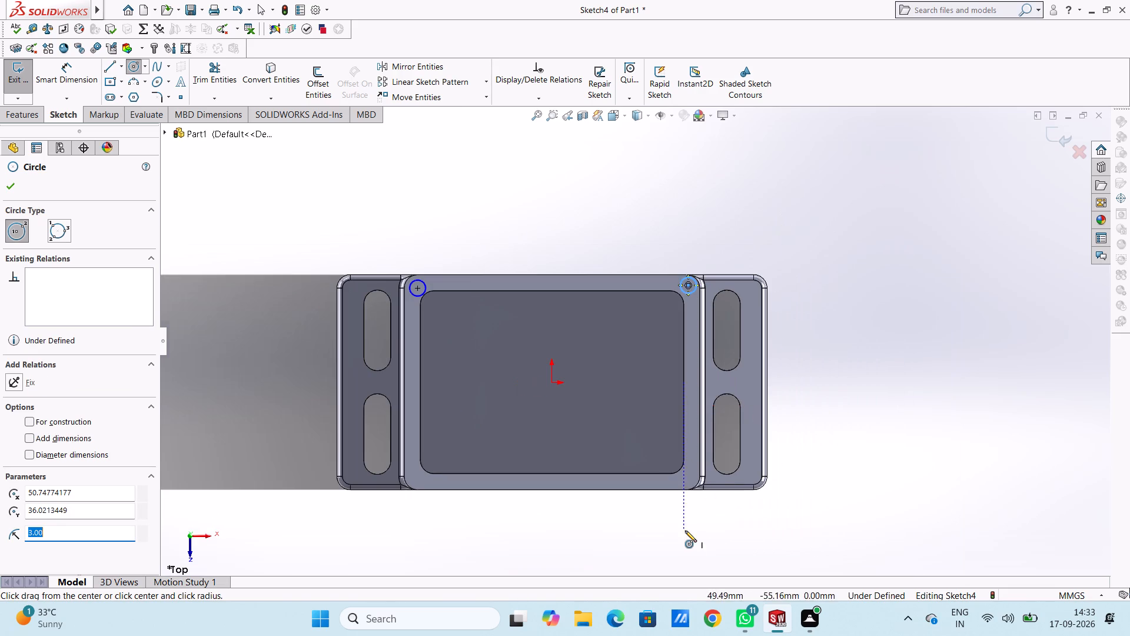
scroll(685, 531, down, 2)
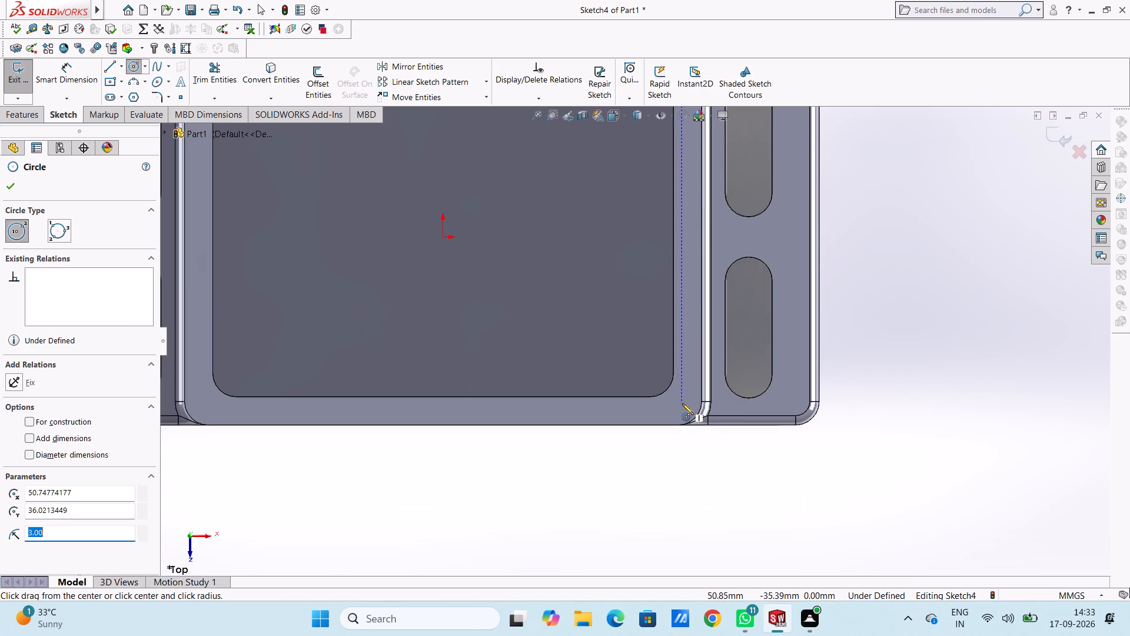
click(683, 406)
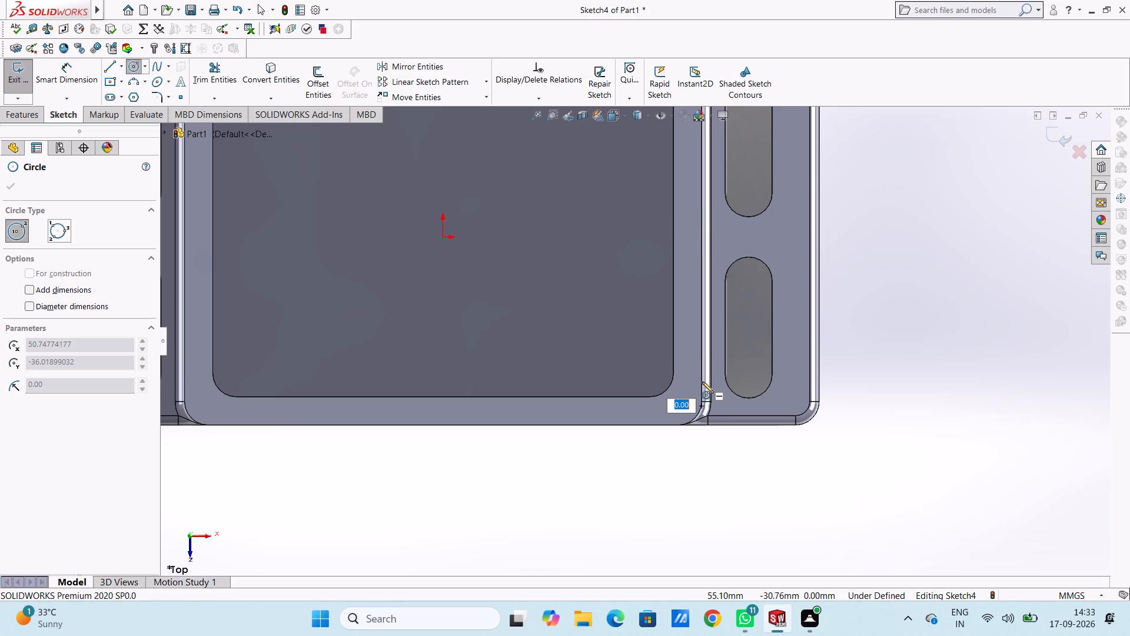
text(2.5)
key(Return)
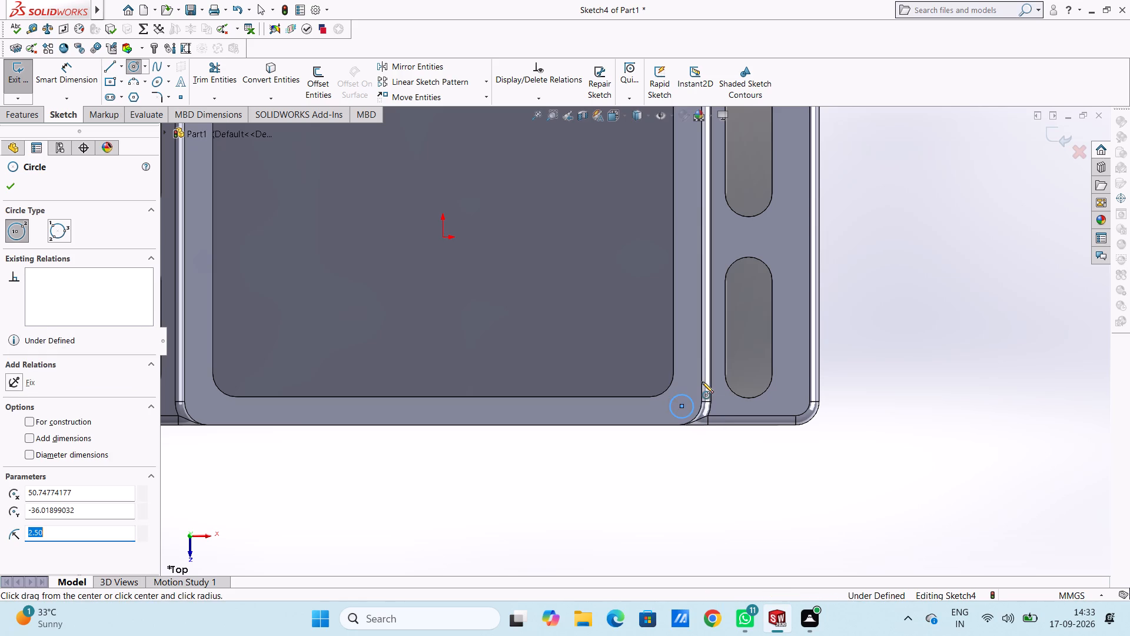
Sketch a circle of radius 2.5 mm centred on the rim's rounded corner centre at X -50, Y -35.
scroll(702, 382, up, 4)
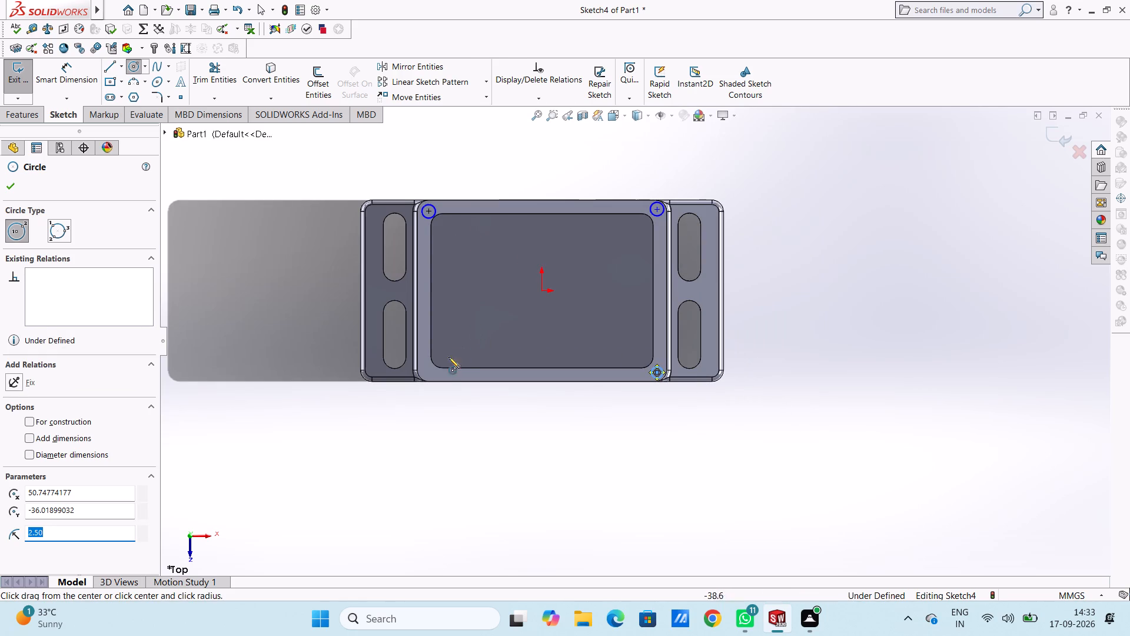
scroll(430, 375, down, 1)
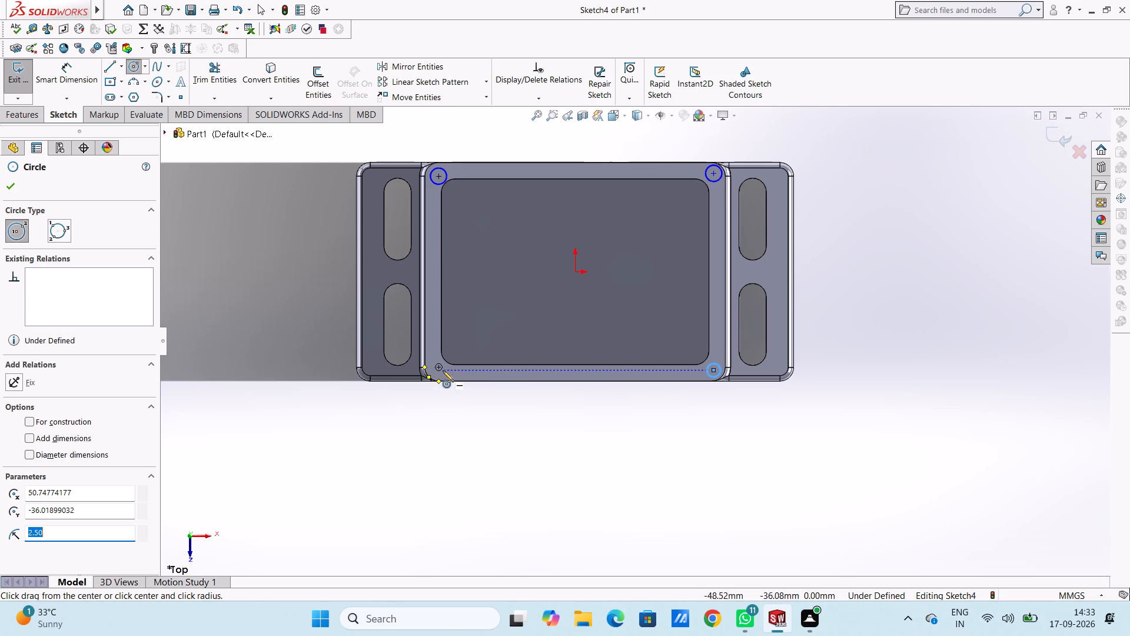
click(439, 367)
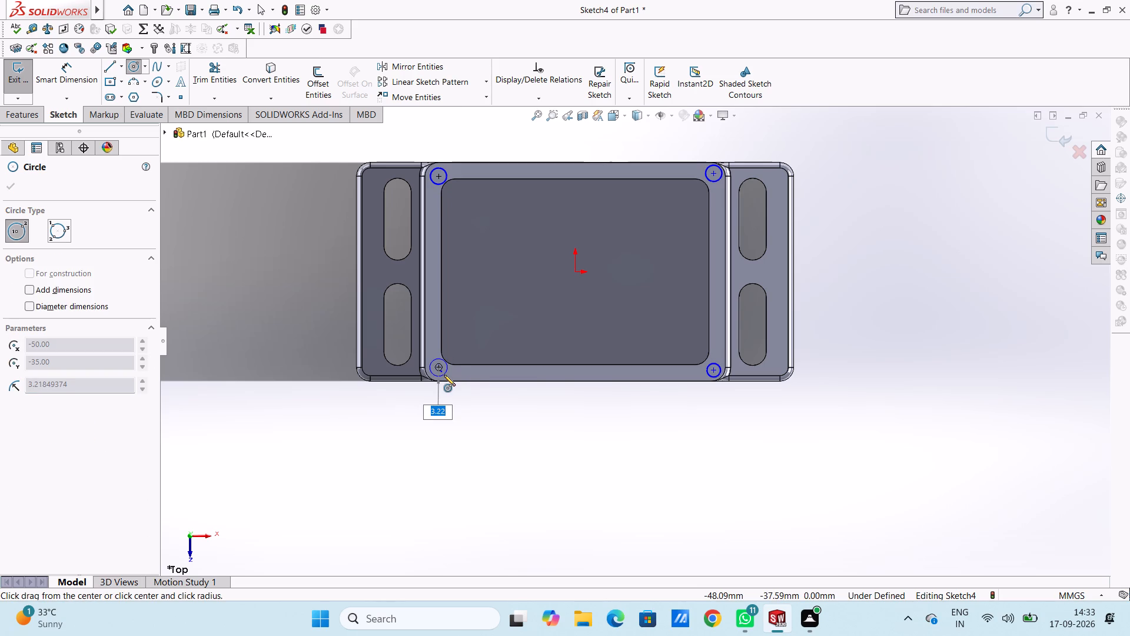
text(2.5)
key(Return)
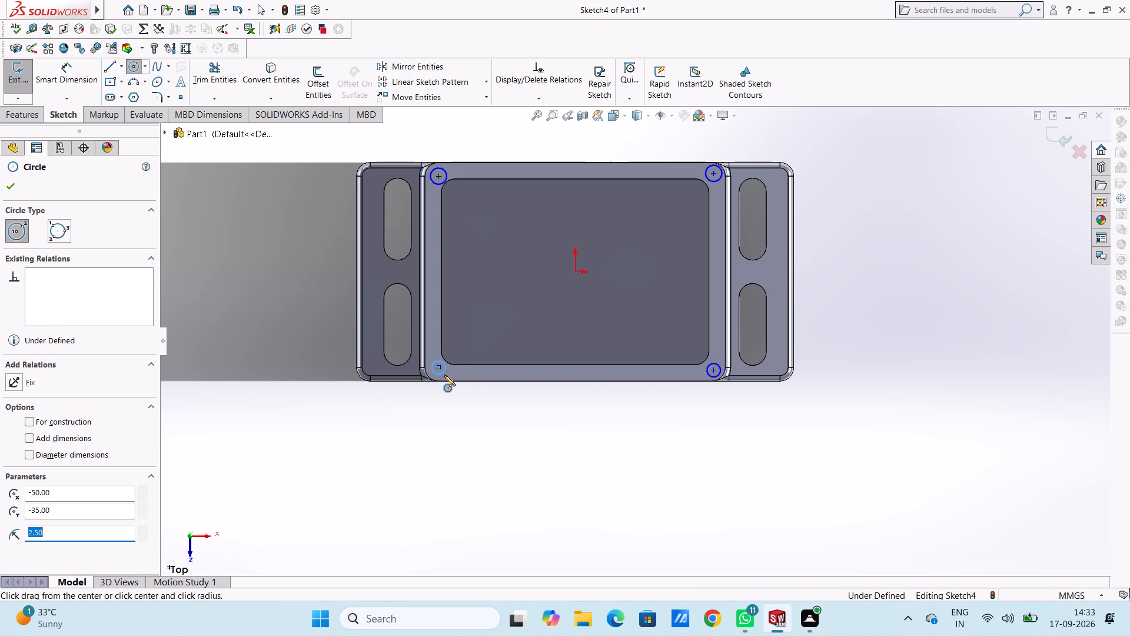
Sketch a circle of radius 2.5 mm centred on the rim's rounded corner centre at X 50, Y 35, and end the Circle tool.
scroll(658, 270, down, 4)
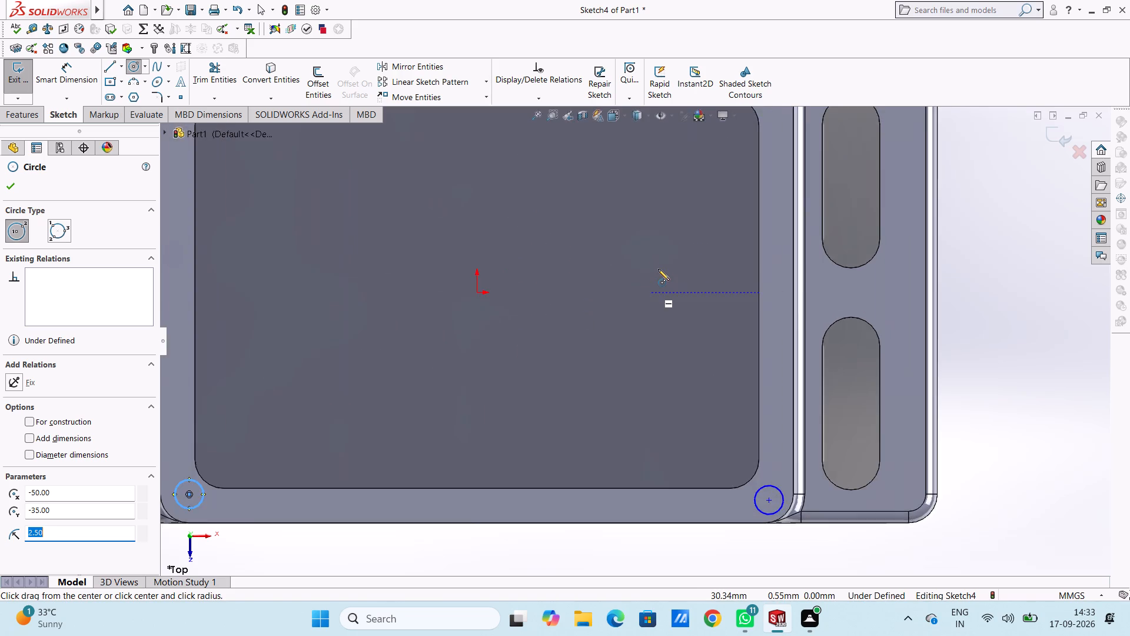
scroll(658, 267, up, 6)
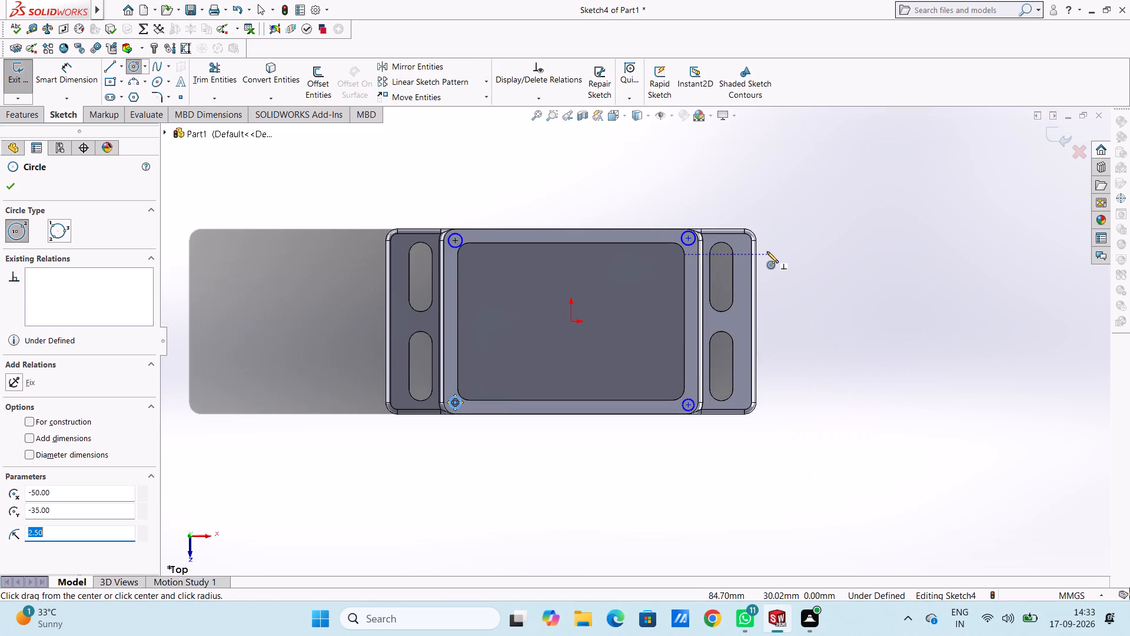
scroll(736, 259, down, 4)
scroll(645, 224, down, 1)
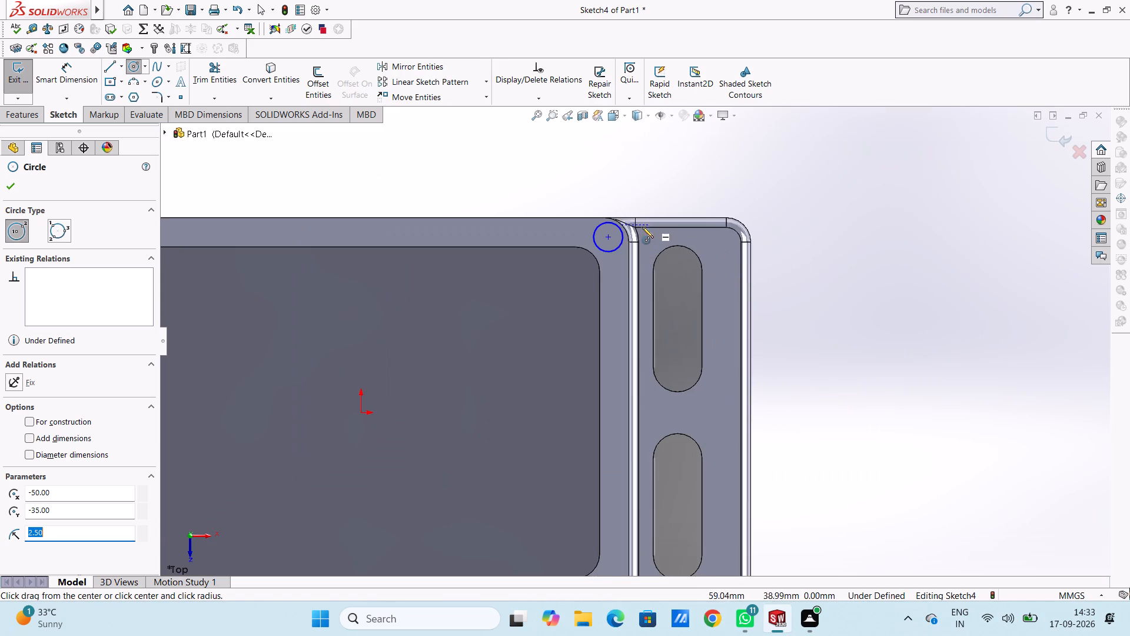
scroll(642, 227, down, 3)
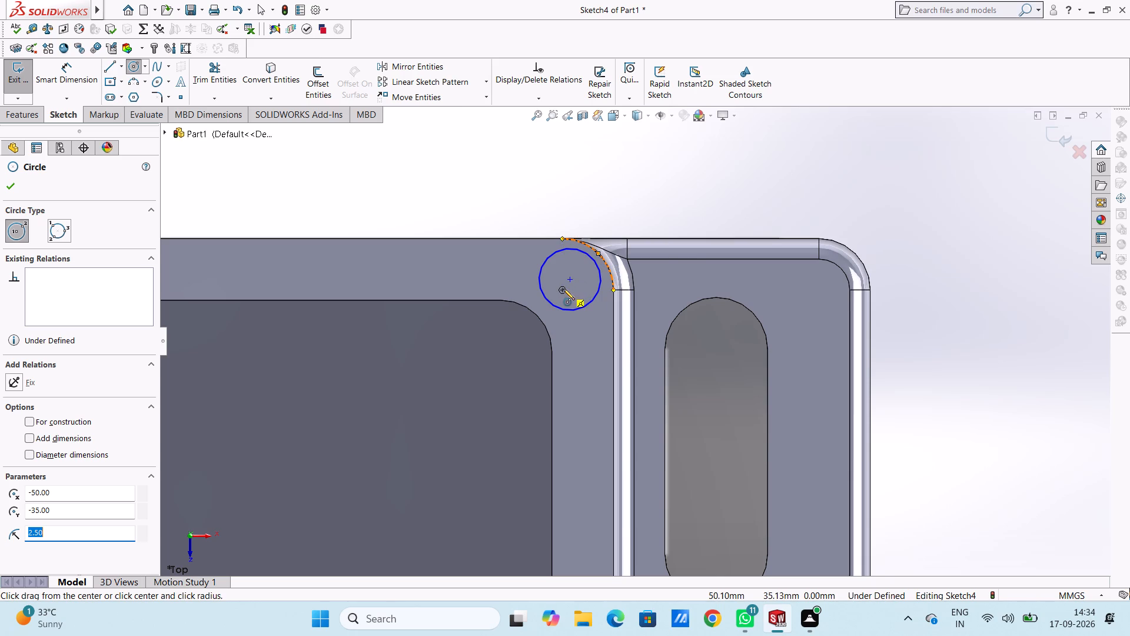
click(560, 291)
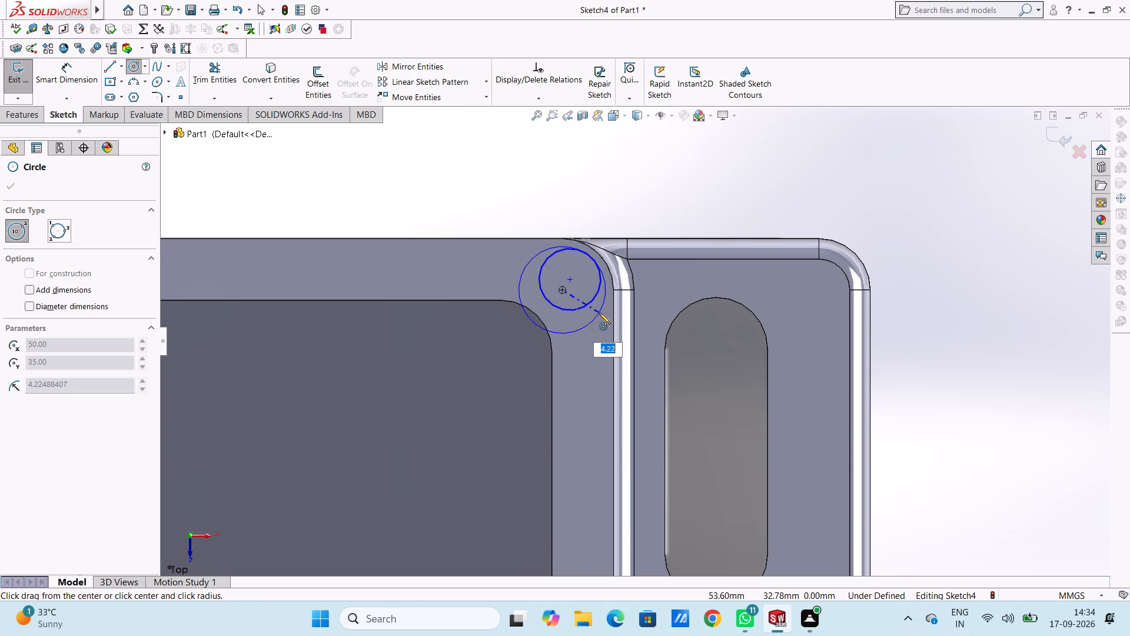
text(2.5)
key(Return)
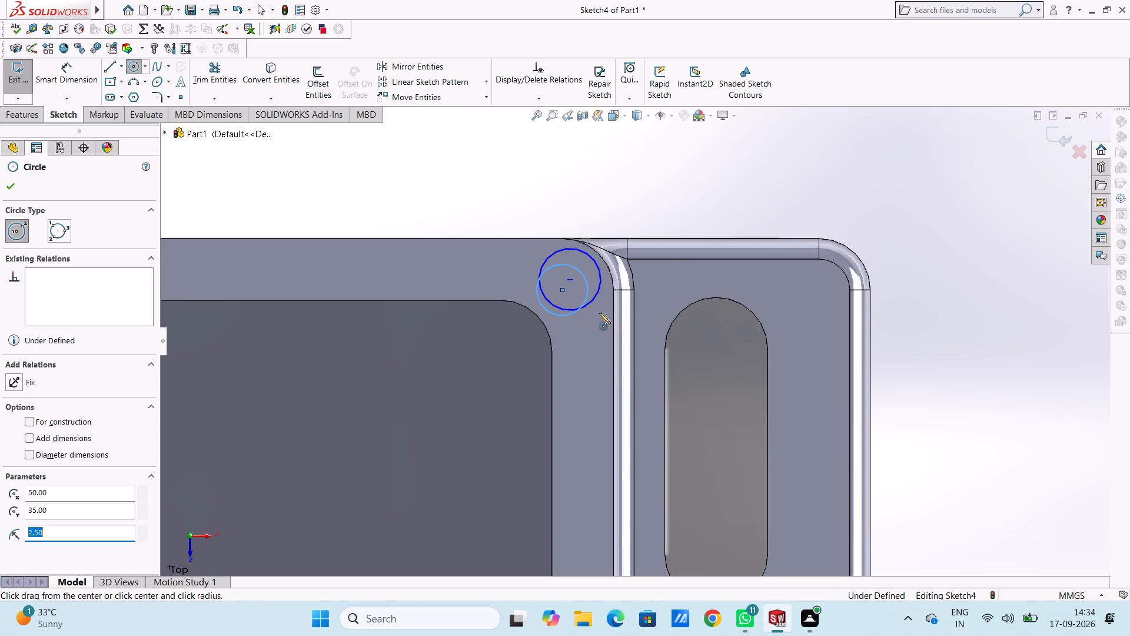
key(Escape)
key(Escape)
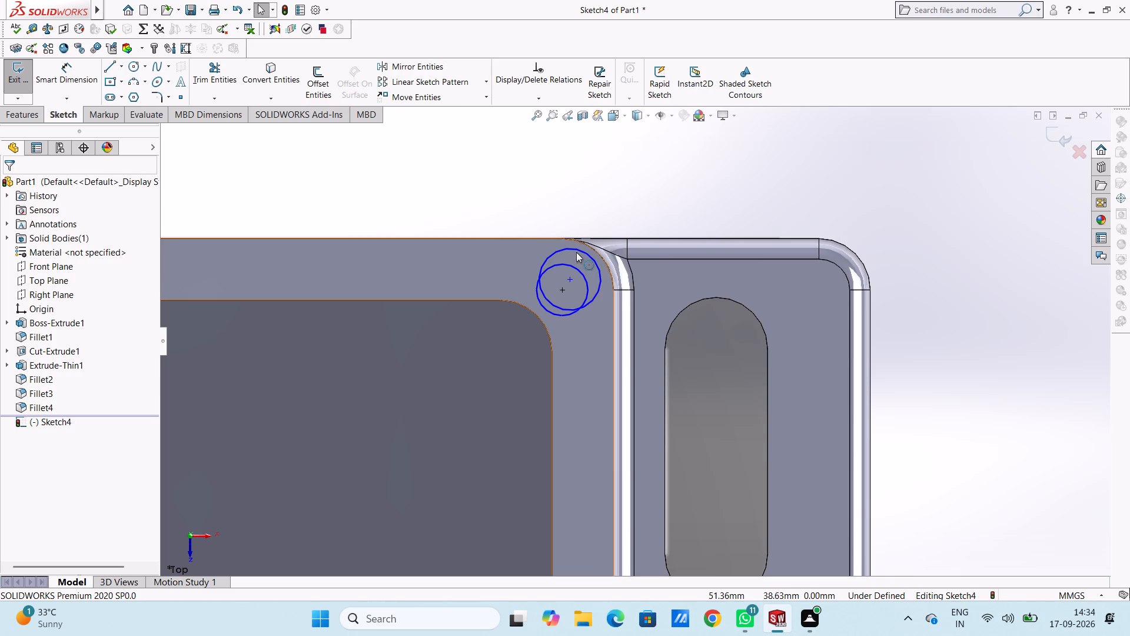
Delete the off-centre 3 mm radius circle overlapping the circle at X 50, Y 35.
click(576, 251)
key(Delete)
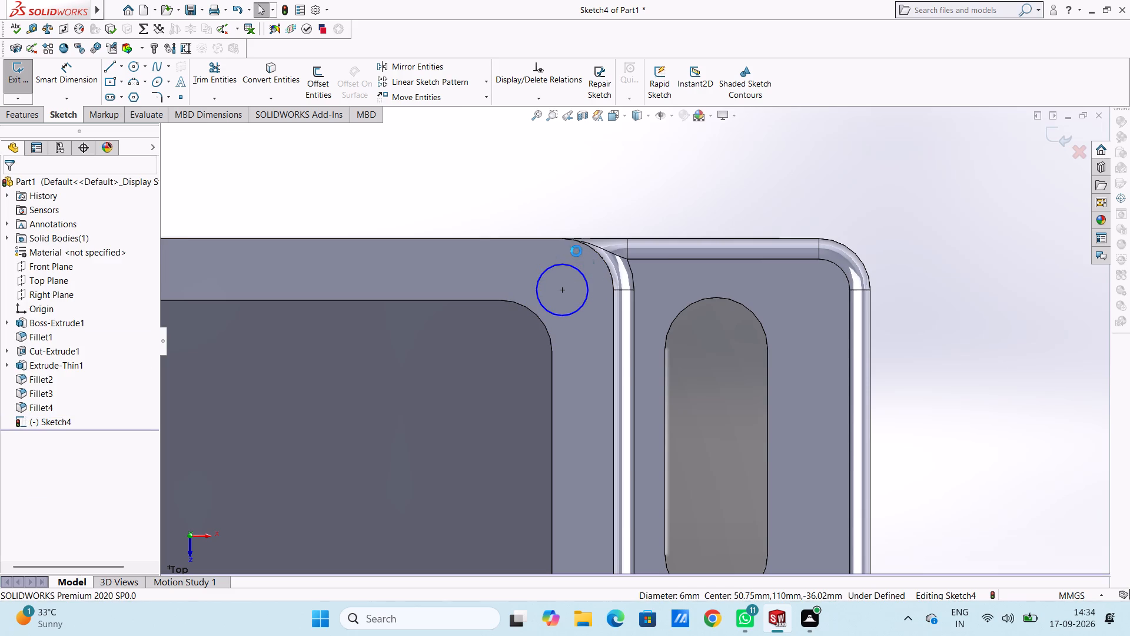
Dimension the circle at X -50, Y 35 with a diameter of 5 mm.
scroll(576, 251, up, 7)
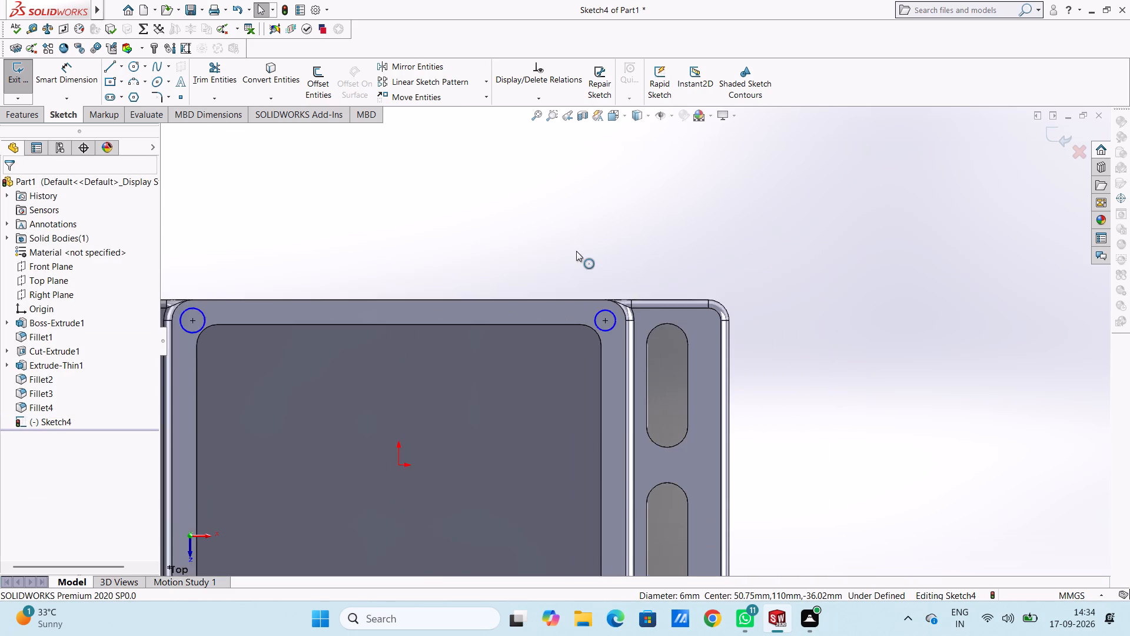
scroll(576, 251, up, 4)
scroll(534, 482, down, 4)
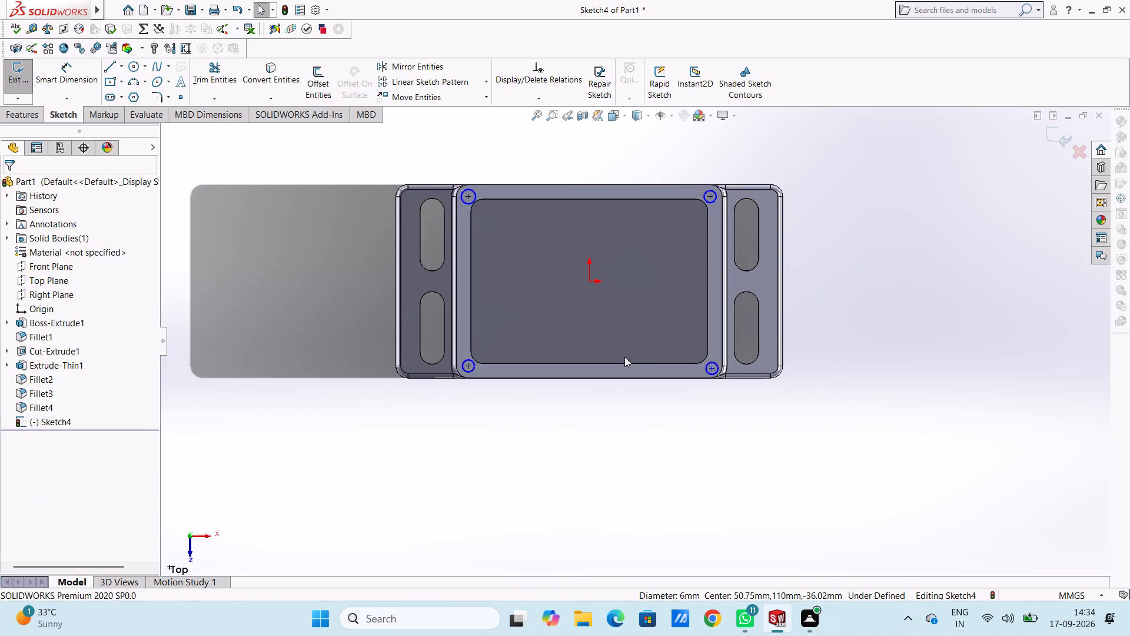
scroll(650, 263, down, 3)
scroll(654, 280, up, 3)
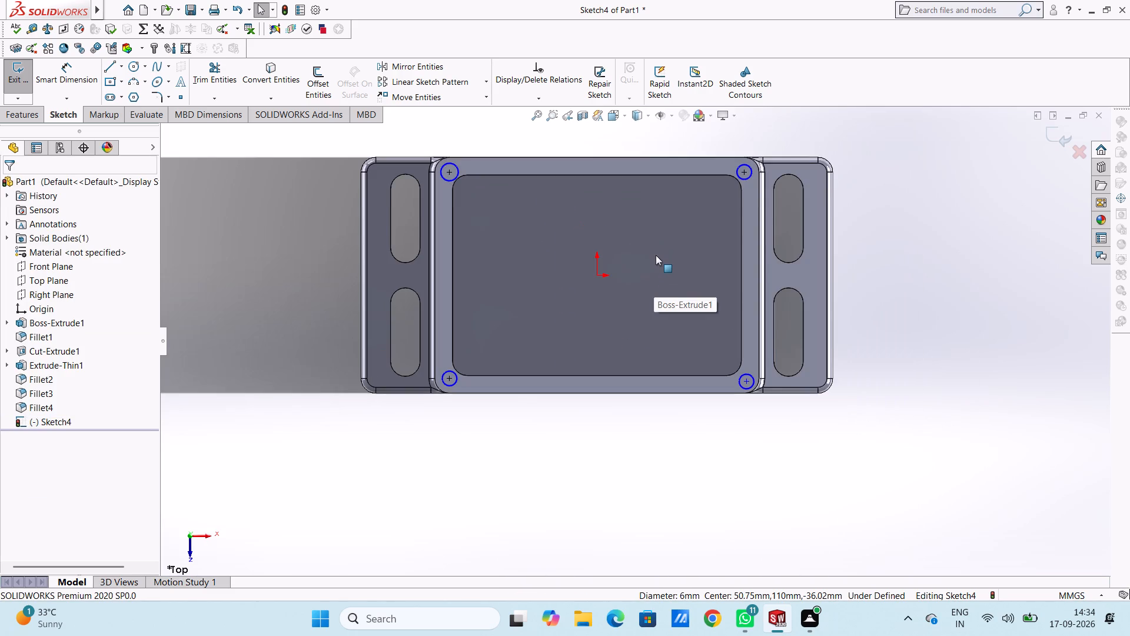
scroll(657, 247, up, 2)
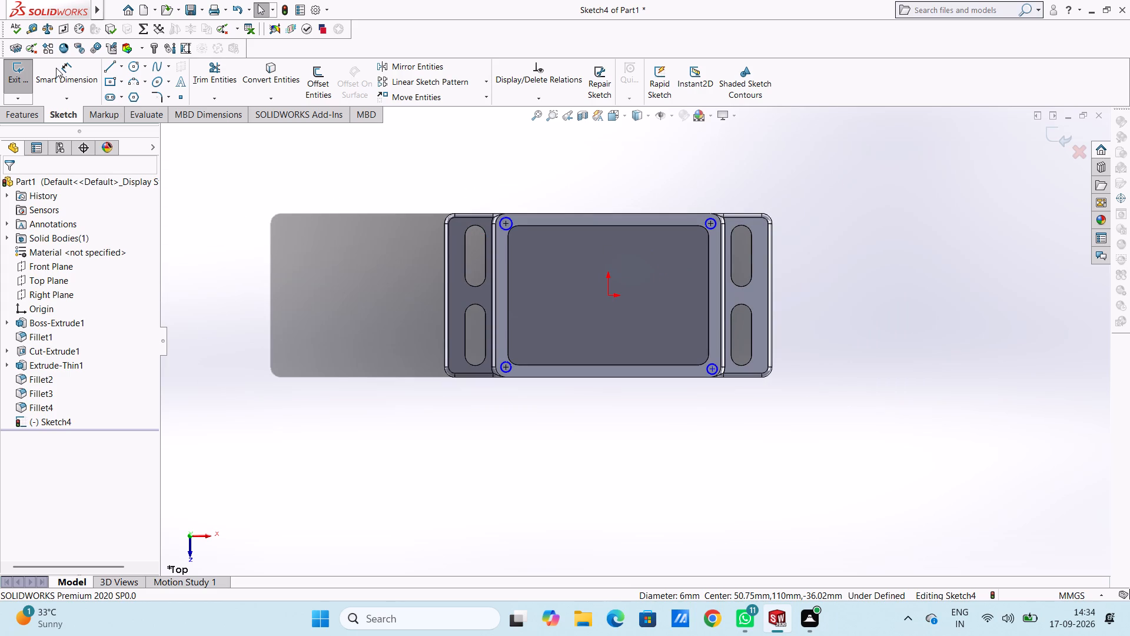
click(56, 68)
click(500, 226)
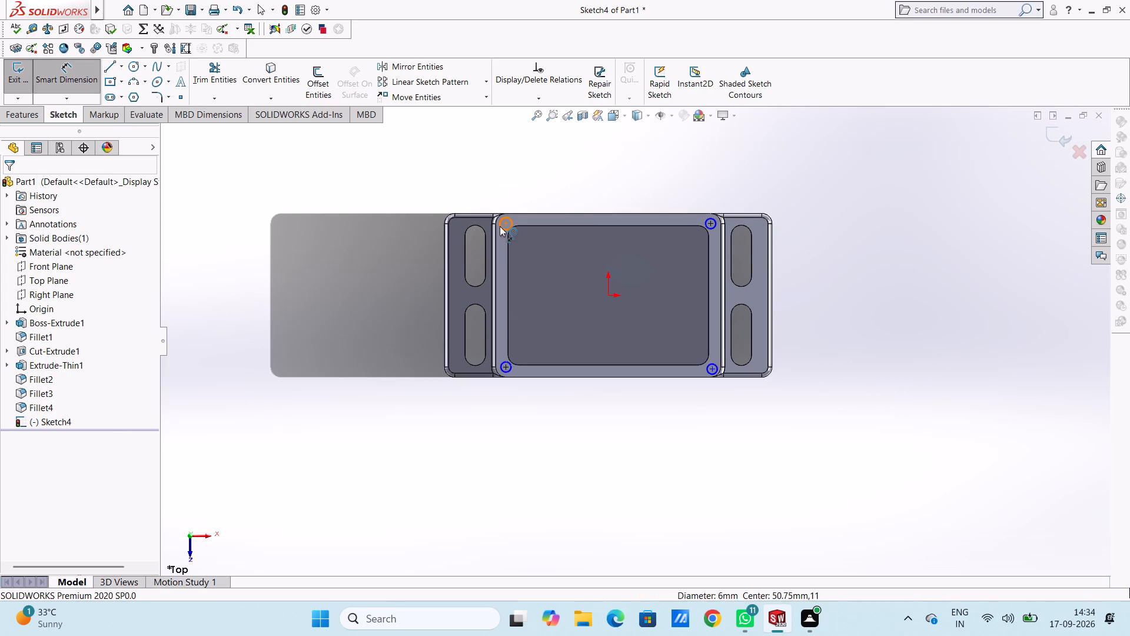
click(298, 190)
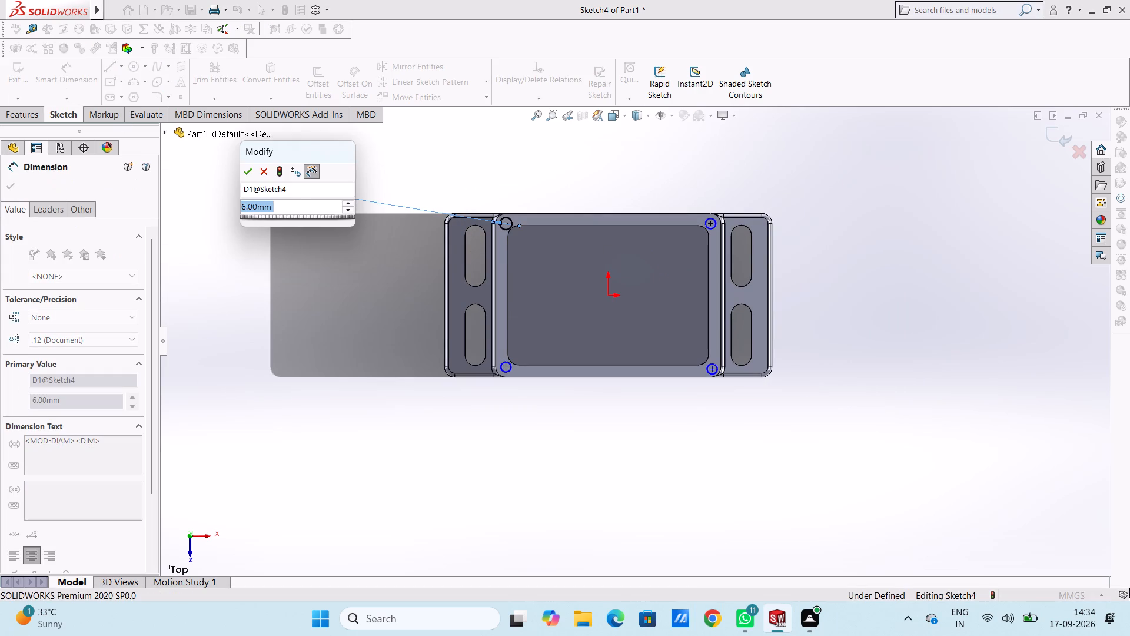
key(5)
key(Return)
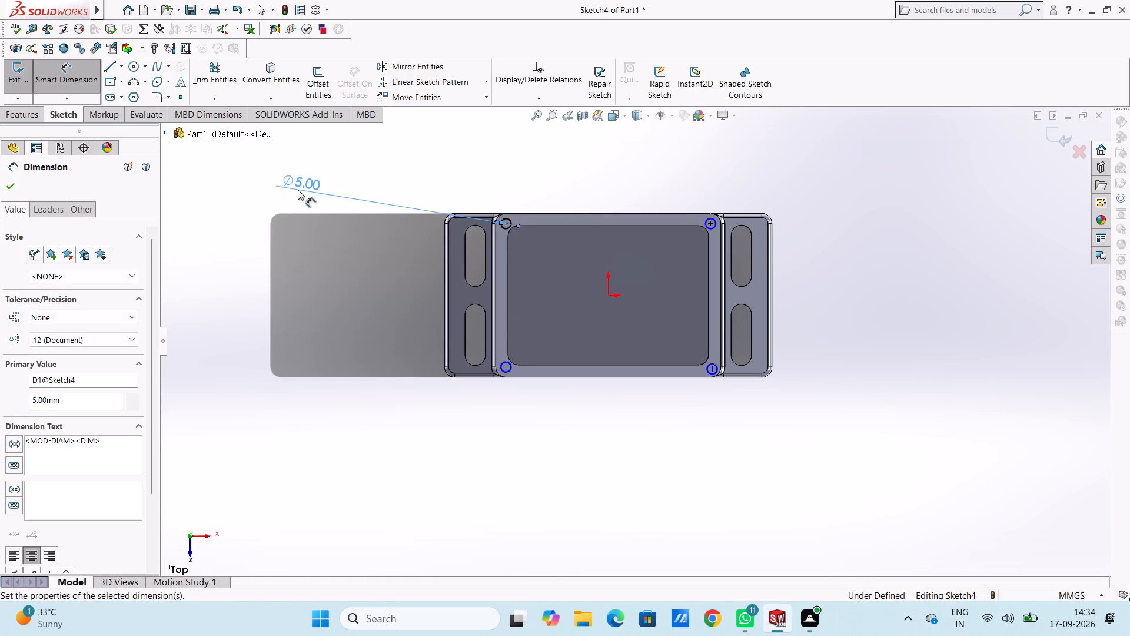
Add a 5 mm diameter dimension to the circle at X -50, Y -35.
click(345, 278)
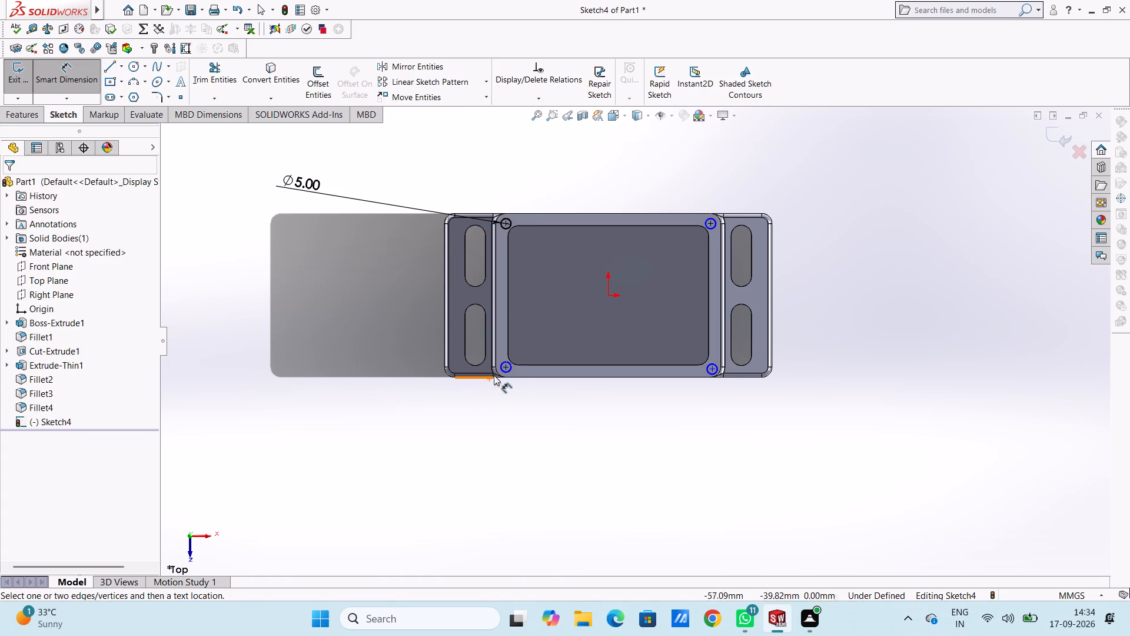
click(501, 371)
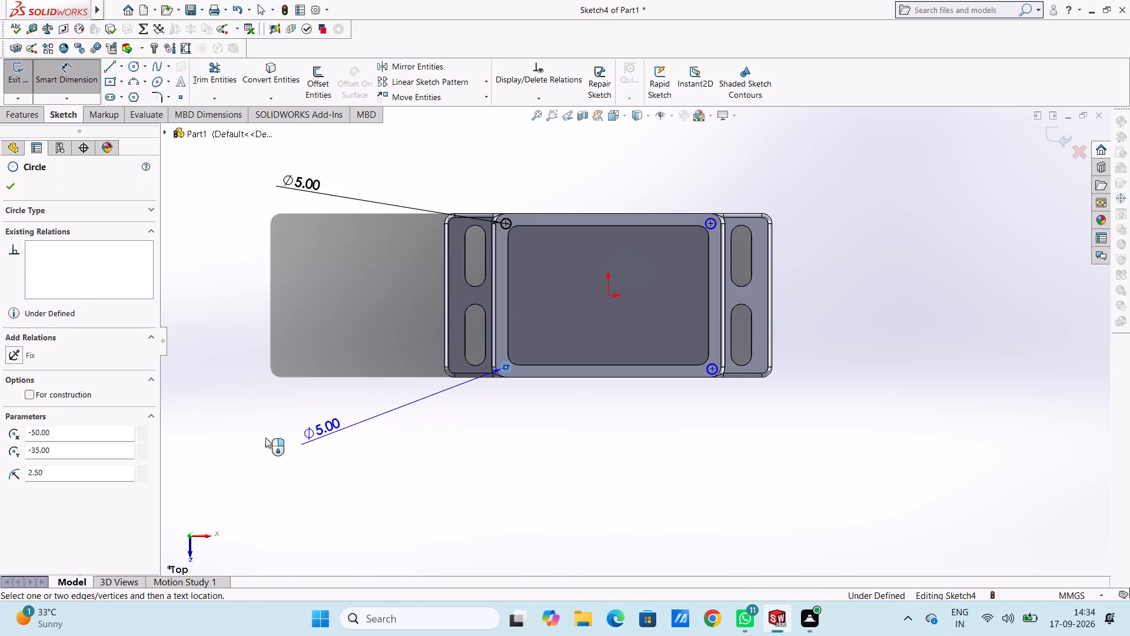
click(252, 437)
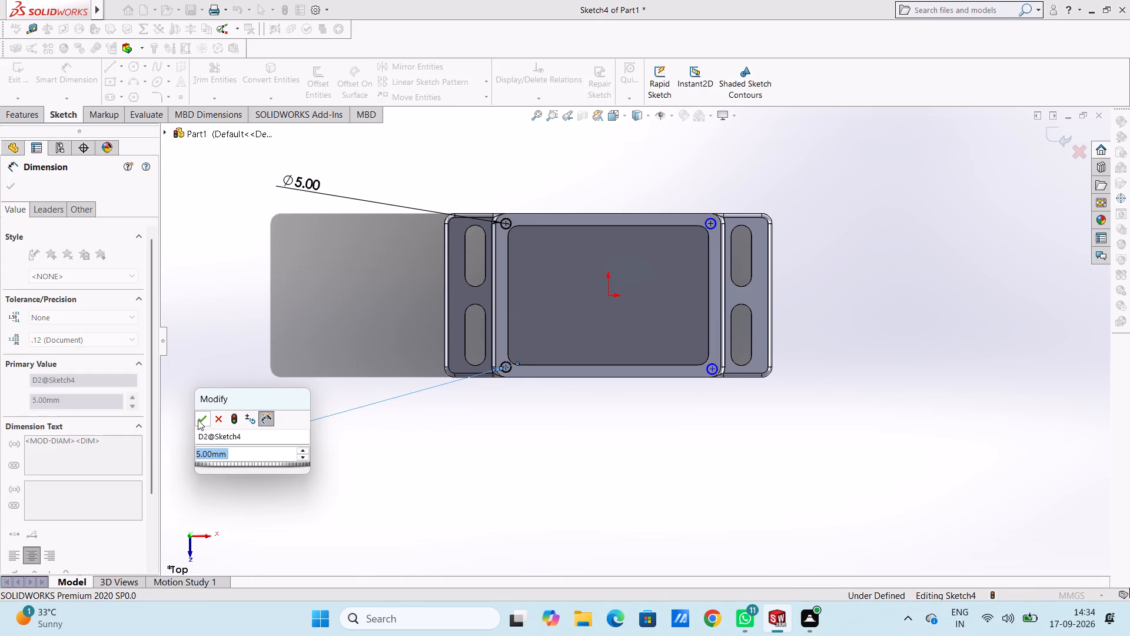
click(198, 420)
click(281, 354)
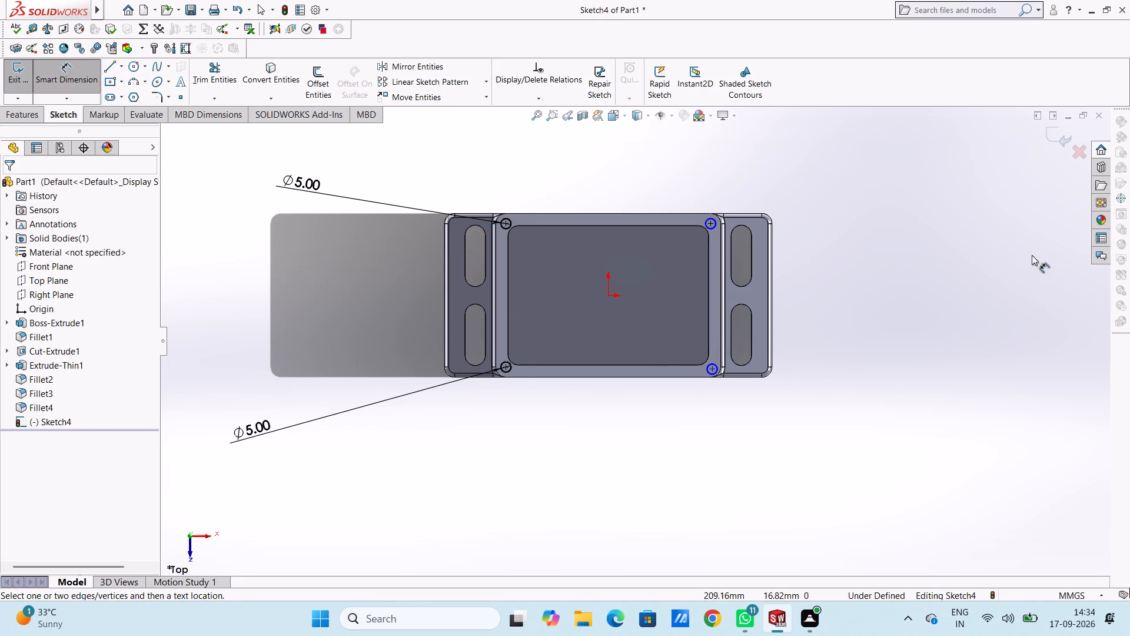
Add 5 mm diameter dimensions to the circle at X 50, Y 35 and the circle near X 50.7, Y -36.
scroll(789, 214, down, 4)
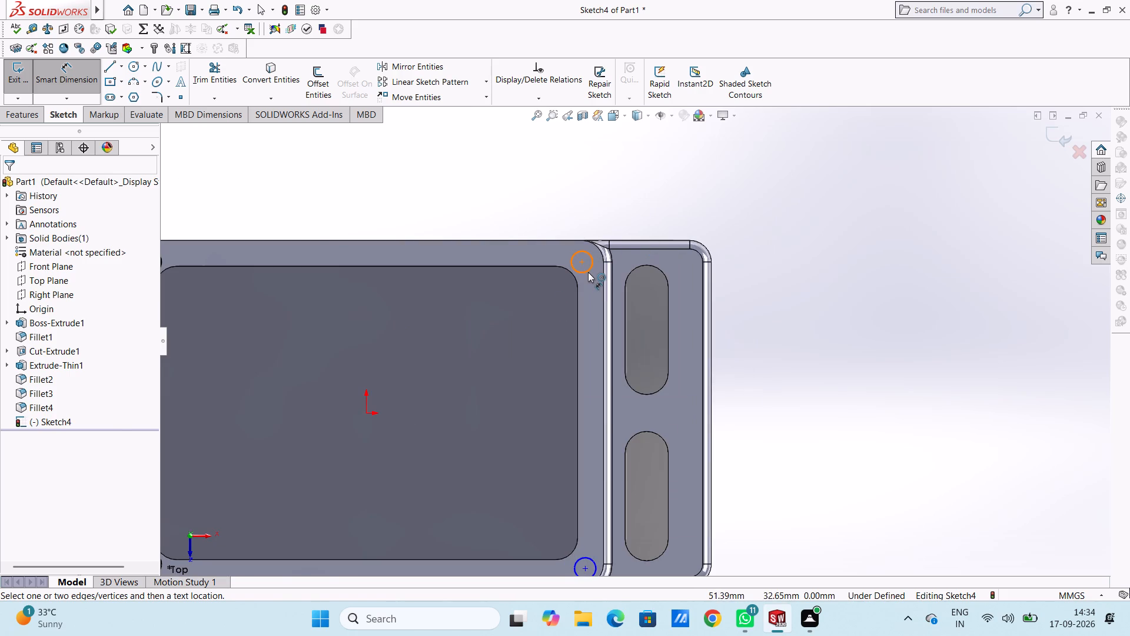
click(588, 272)
click(949, 185)
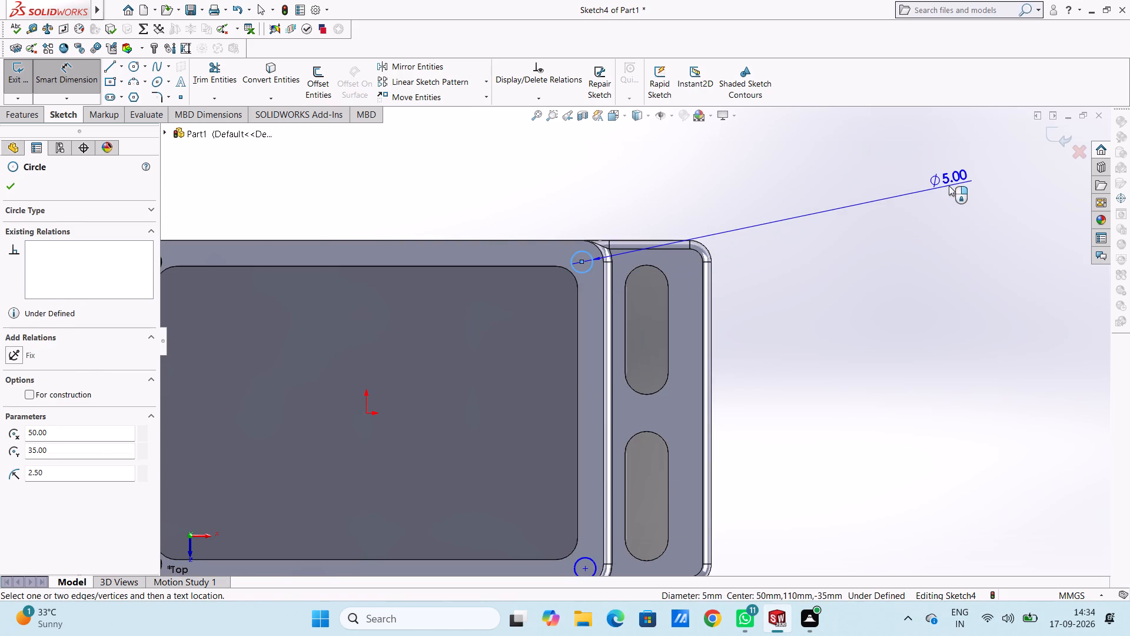
click(903, 165)
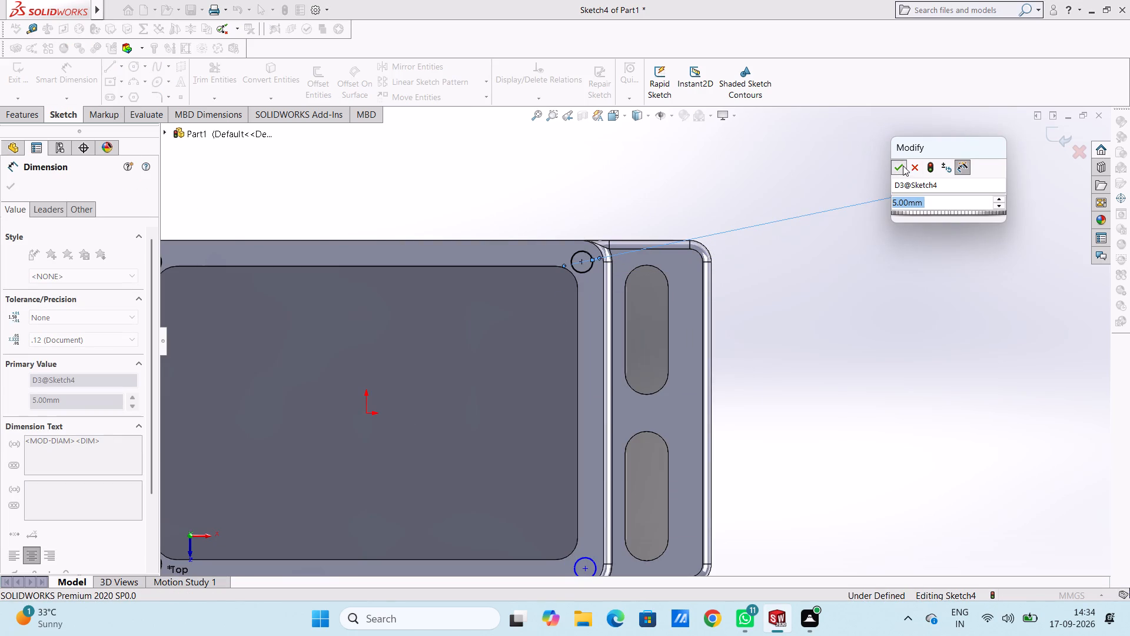
scroll(817, 325, up, 5)
scroll(605, 498, down, 3)
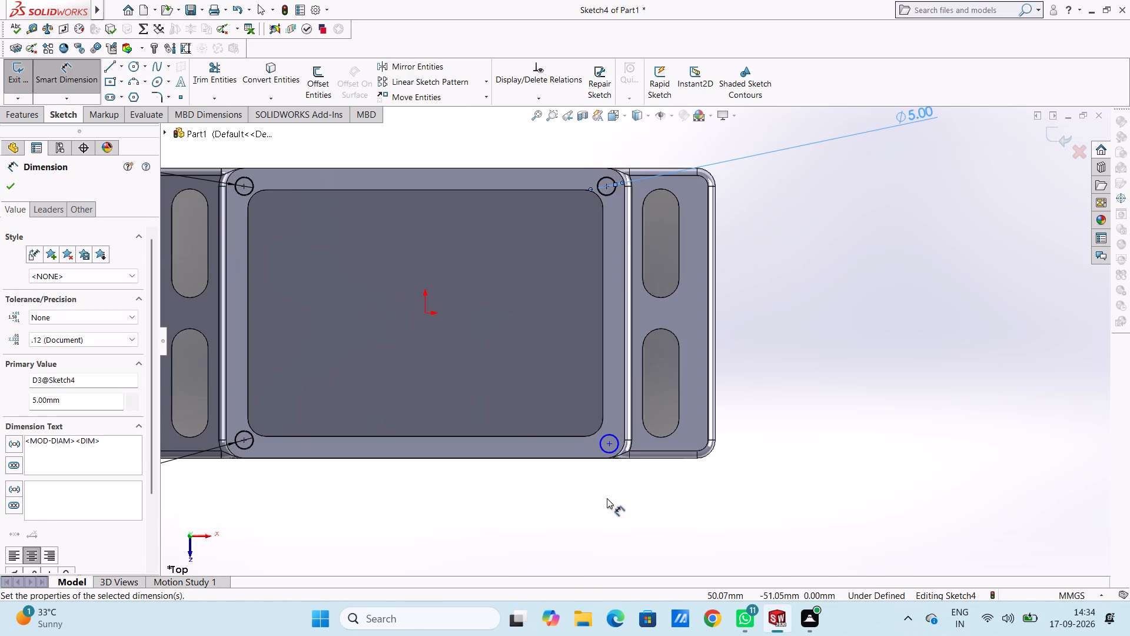
click(616, 448)
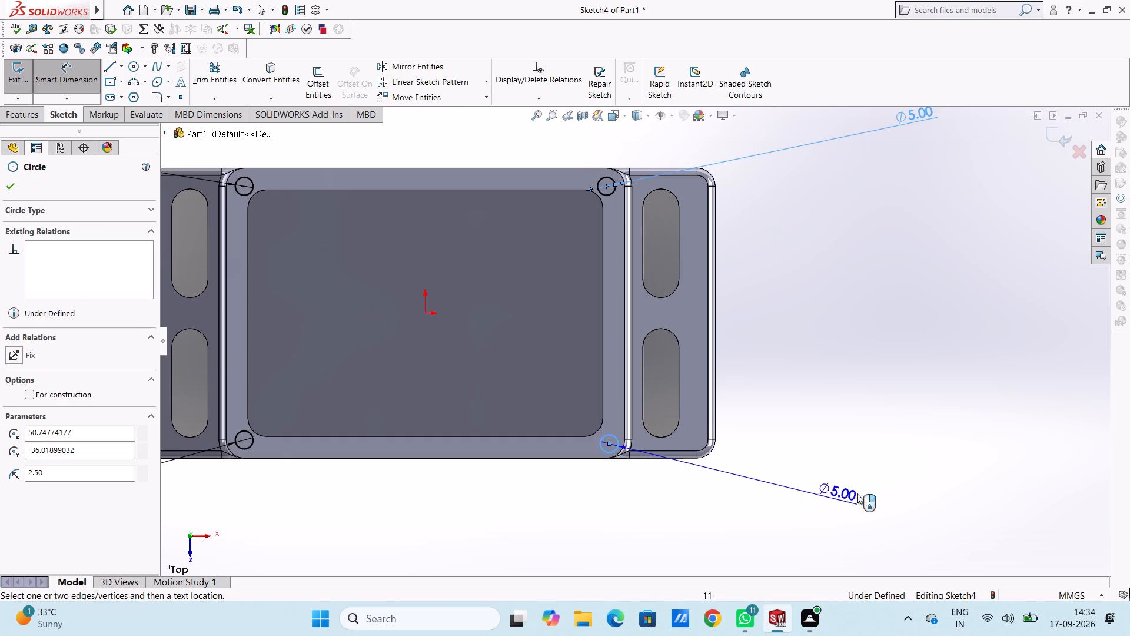
click(969, 337)
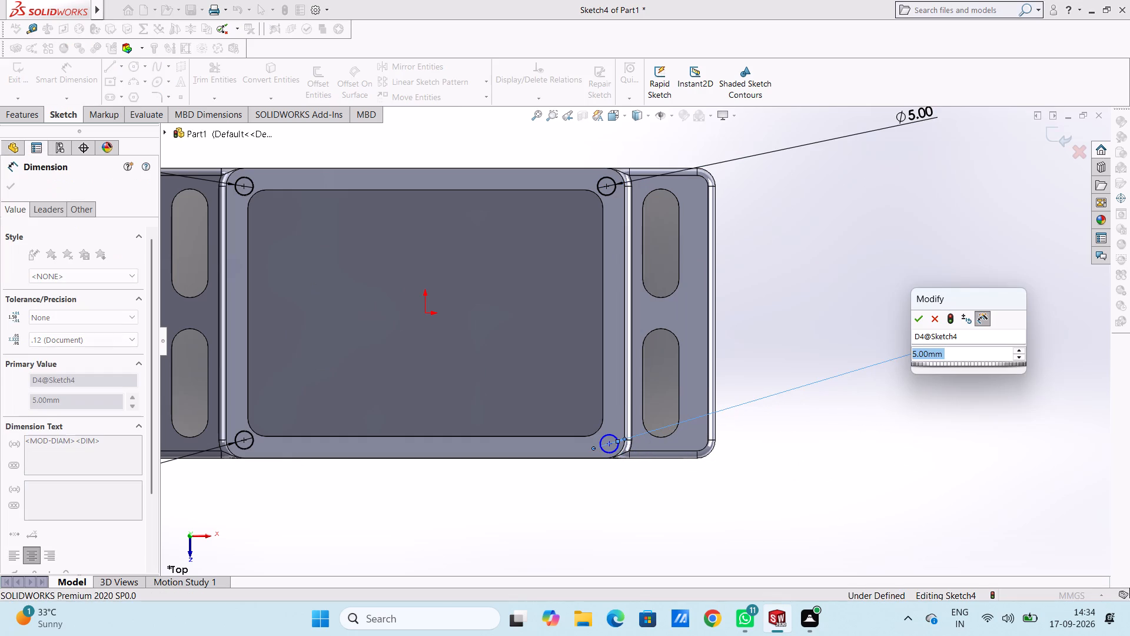
click(916, 325)
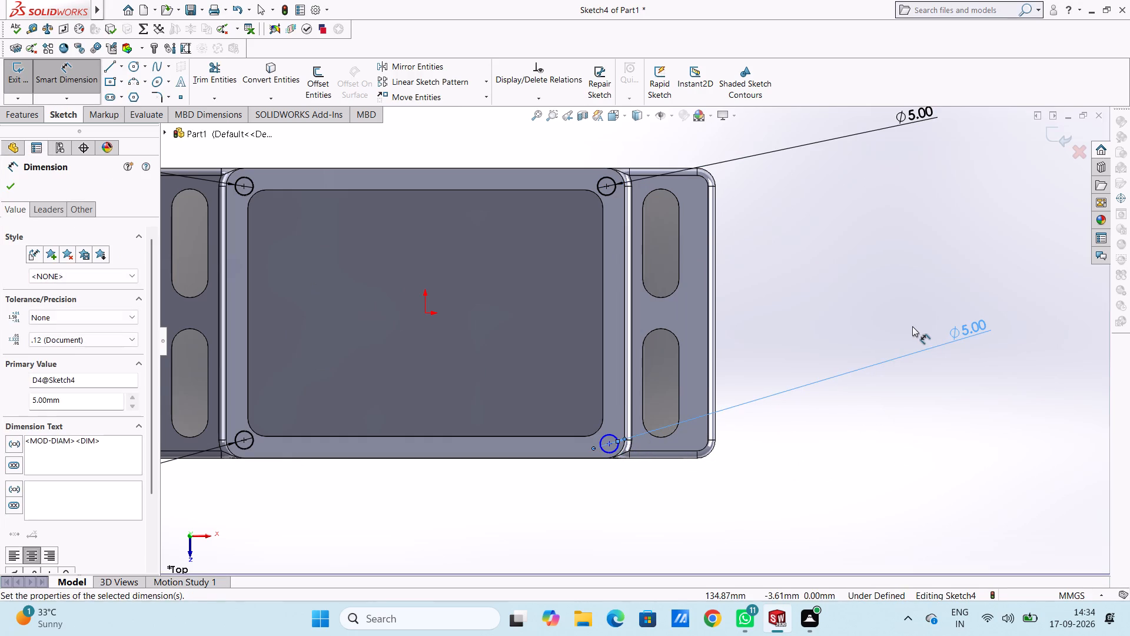
click(912, 326)
scroll(911, 328, up, 4)
scroll(580, 331, down, 4)
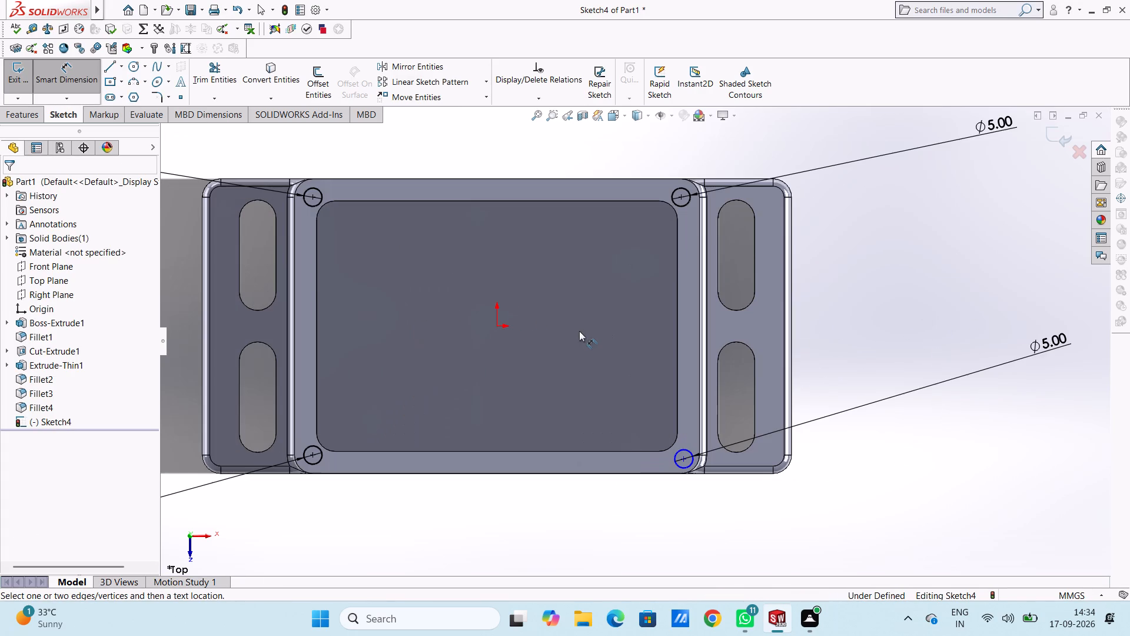
Dimension the vertical distance between the centres of the circle at X 50, Y 35 and the circle near X 50.7, Y -36.
click(683, 195)
click(681, 459)
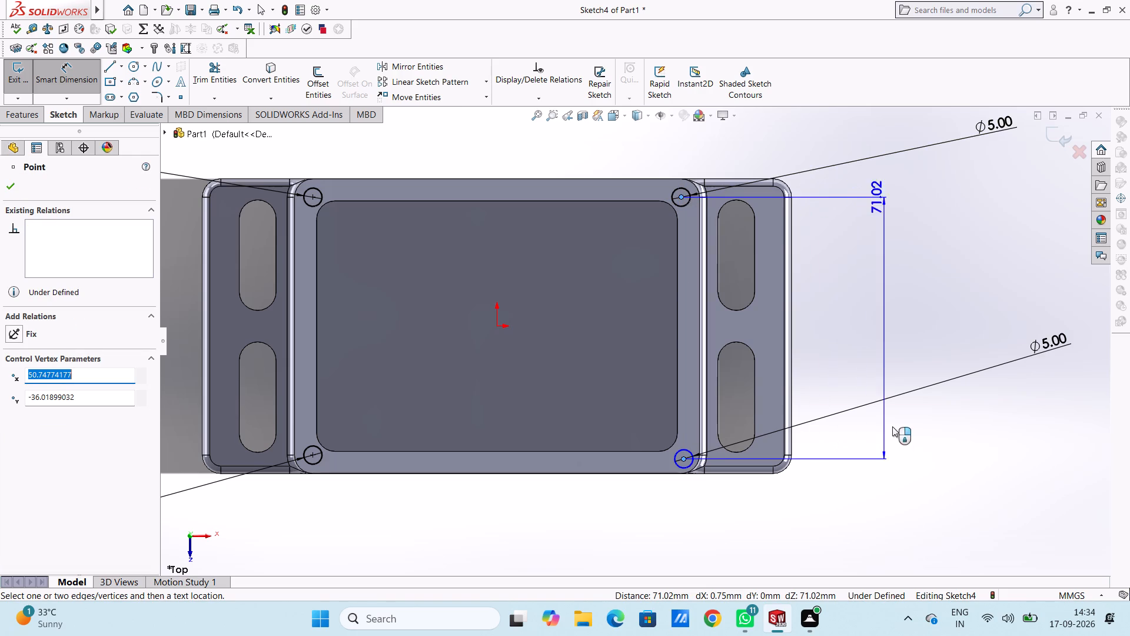
click(982, 416)
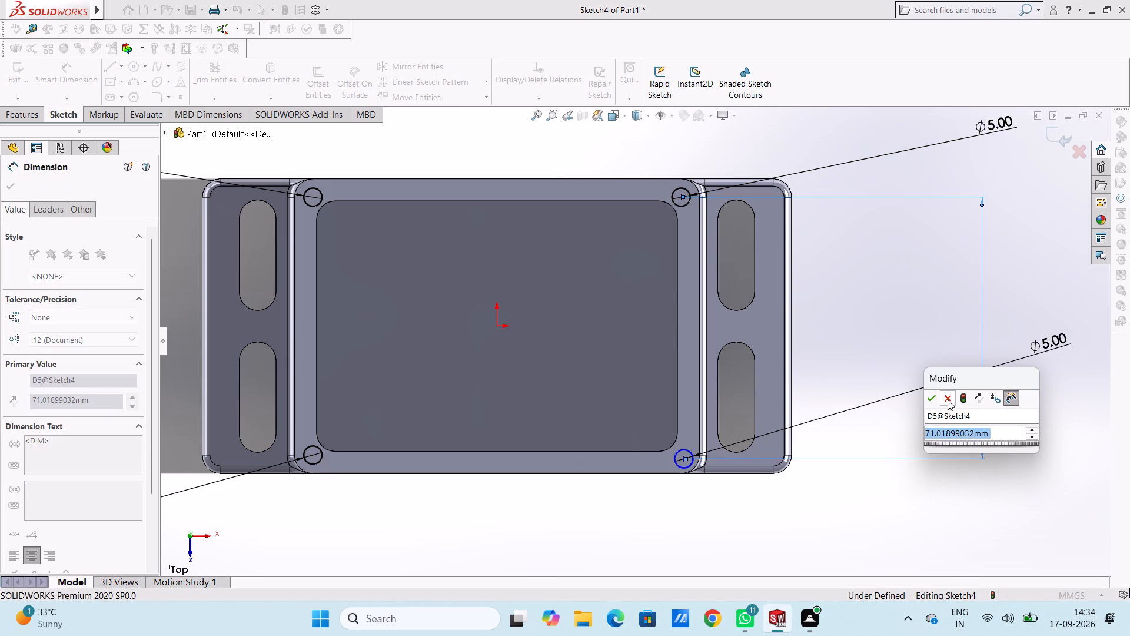
click(925, 396)
click(909, 374)
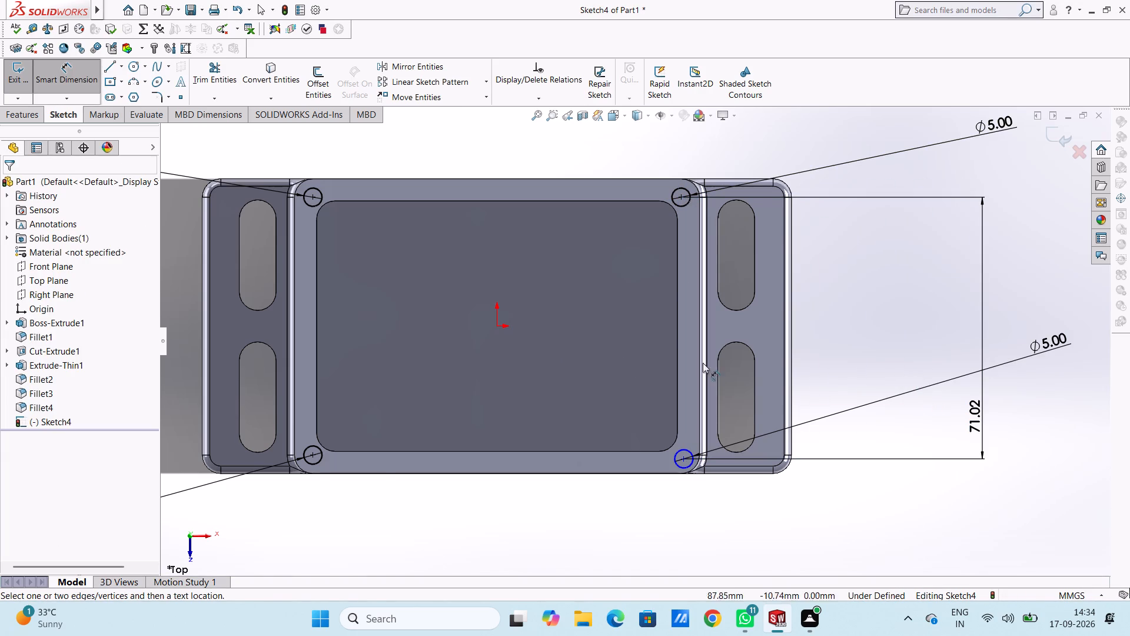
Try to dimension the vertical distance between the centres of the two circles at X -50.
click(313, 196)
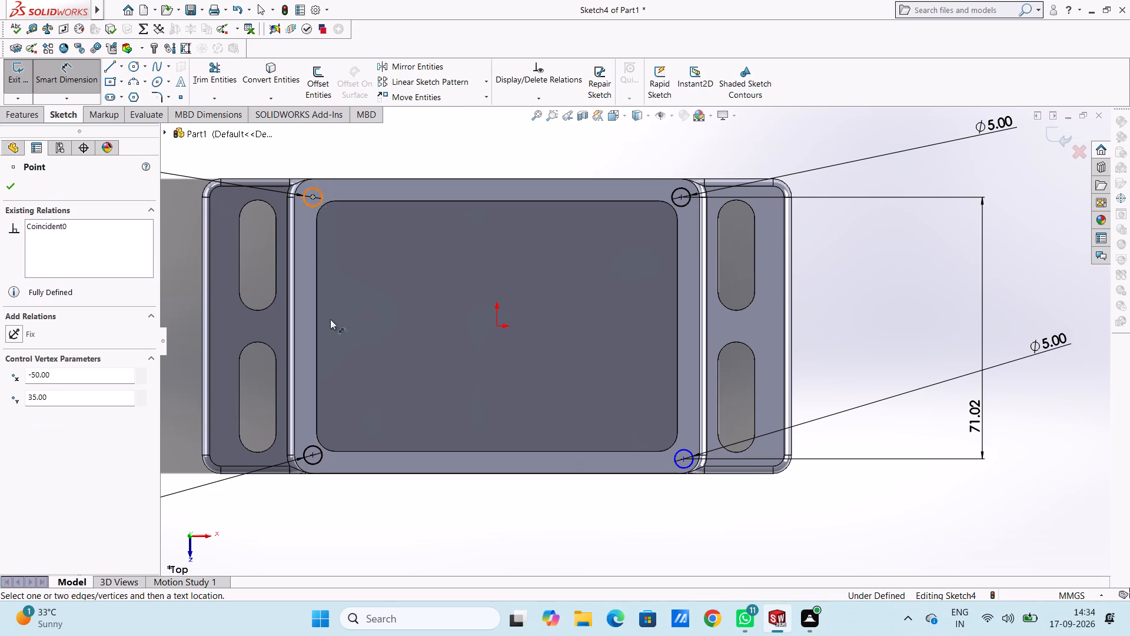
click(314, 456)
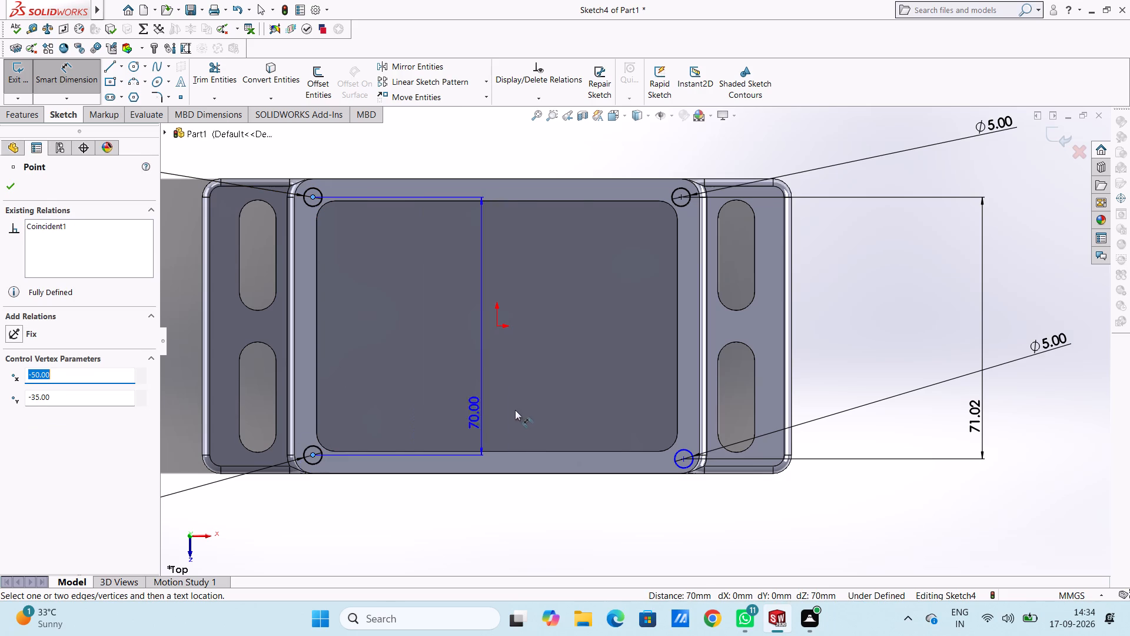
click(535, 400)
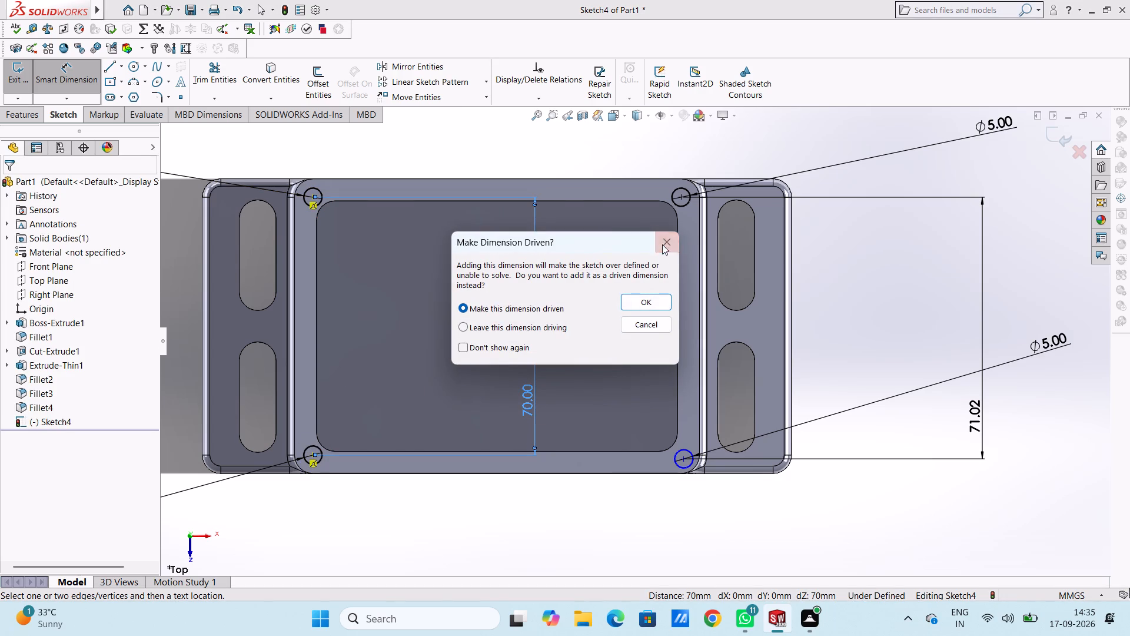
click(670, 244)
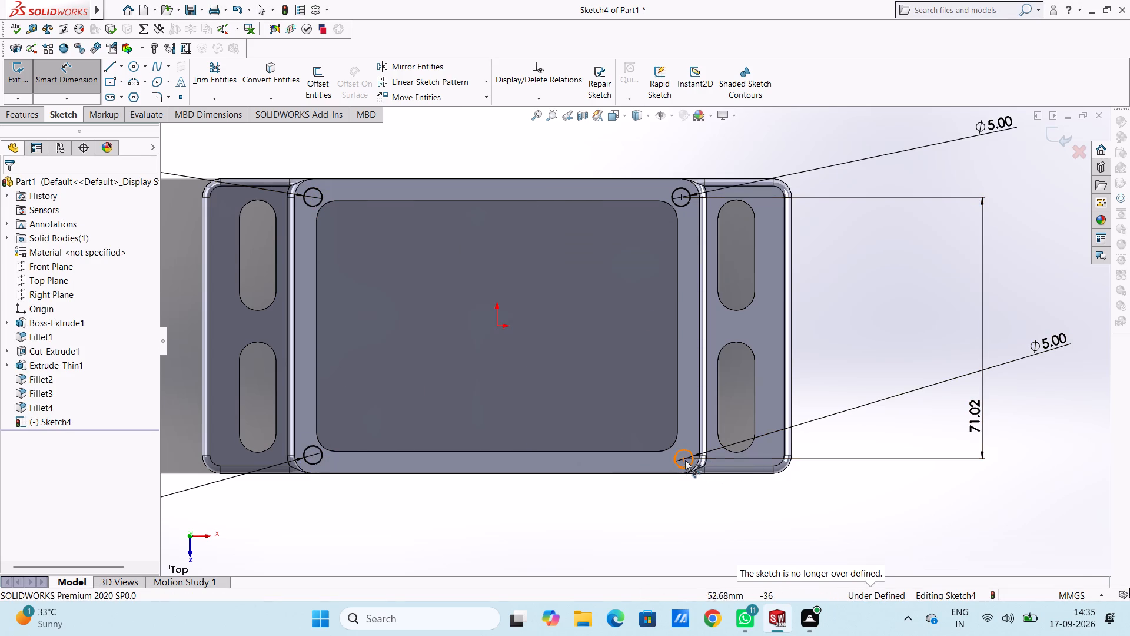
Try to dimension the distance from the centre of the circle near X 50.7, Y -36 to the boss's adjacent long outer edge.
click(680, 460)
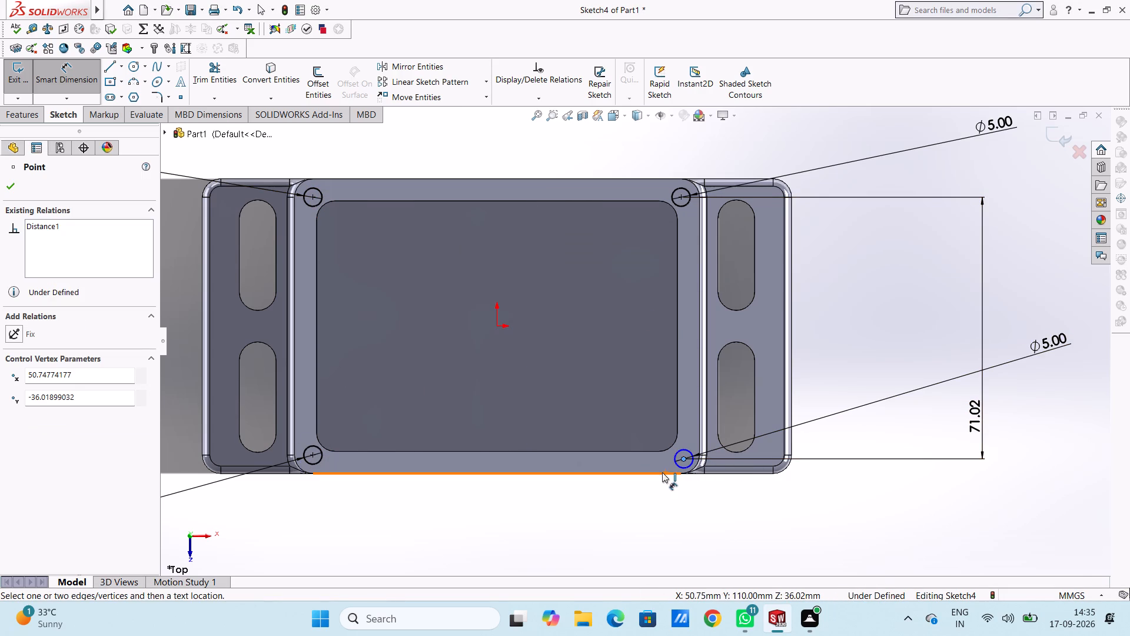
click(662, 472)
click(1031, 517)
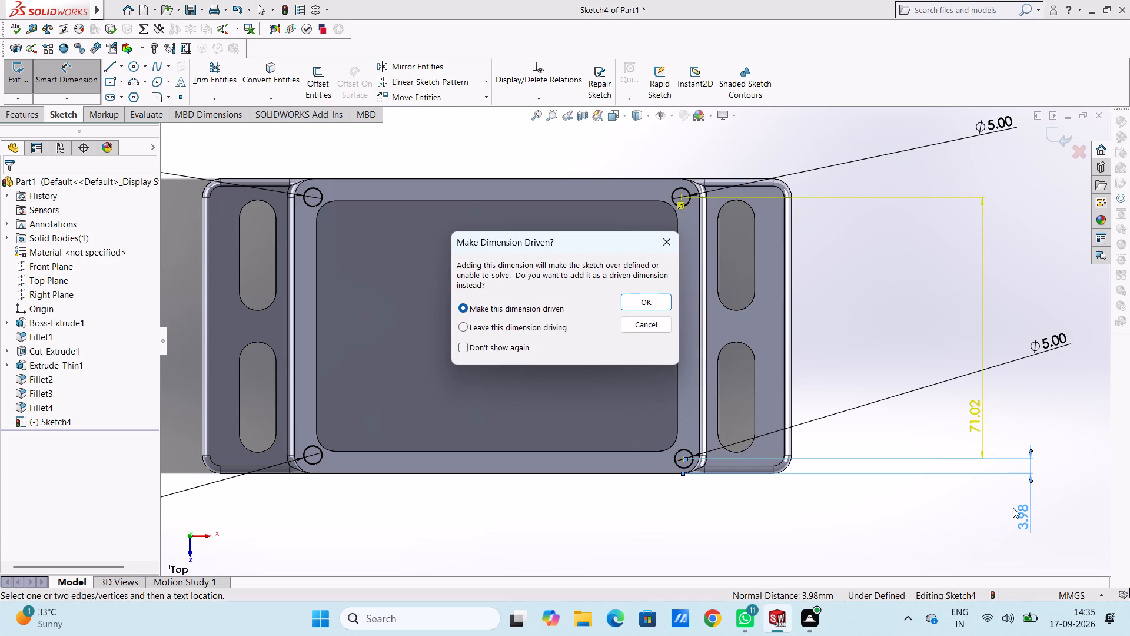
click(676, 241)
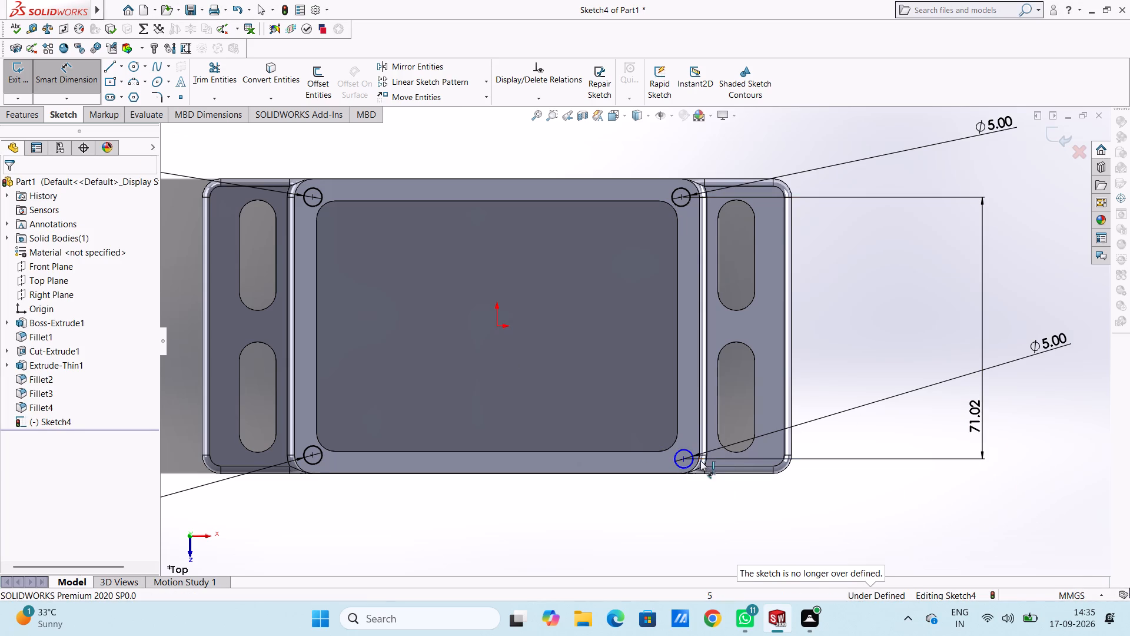
Dimension the horizontal distance from the centre of the circle near X 50.7, Y -36 to the boss's adjacent short outer edge.
click(684, 461)
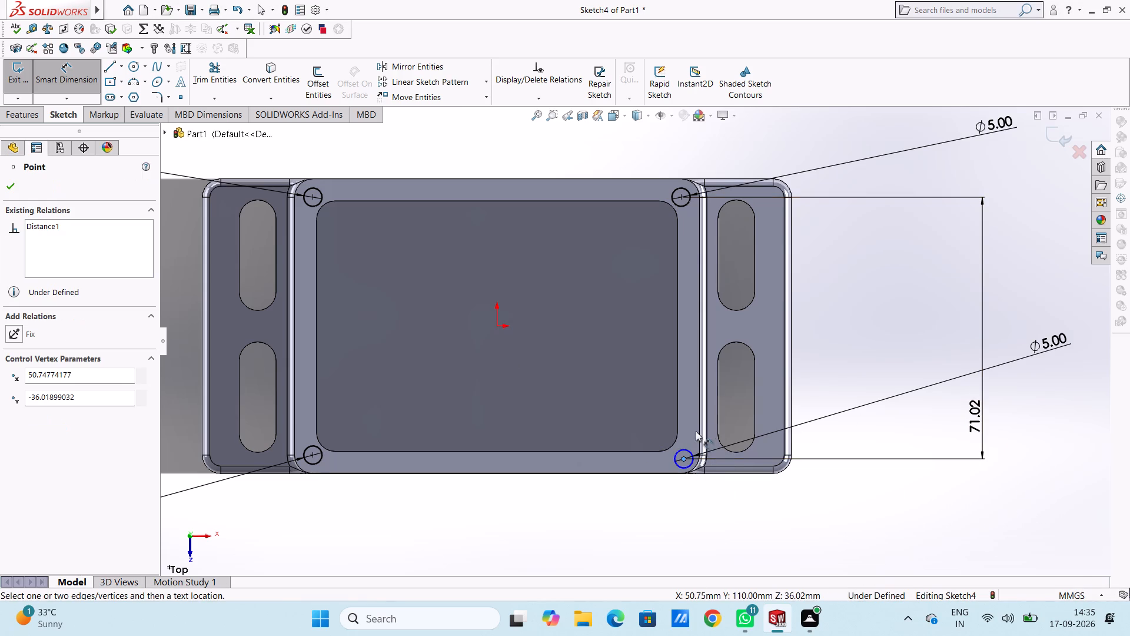
click(700, 423)
click(683, 541)
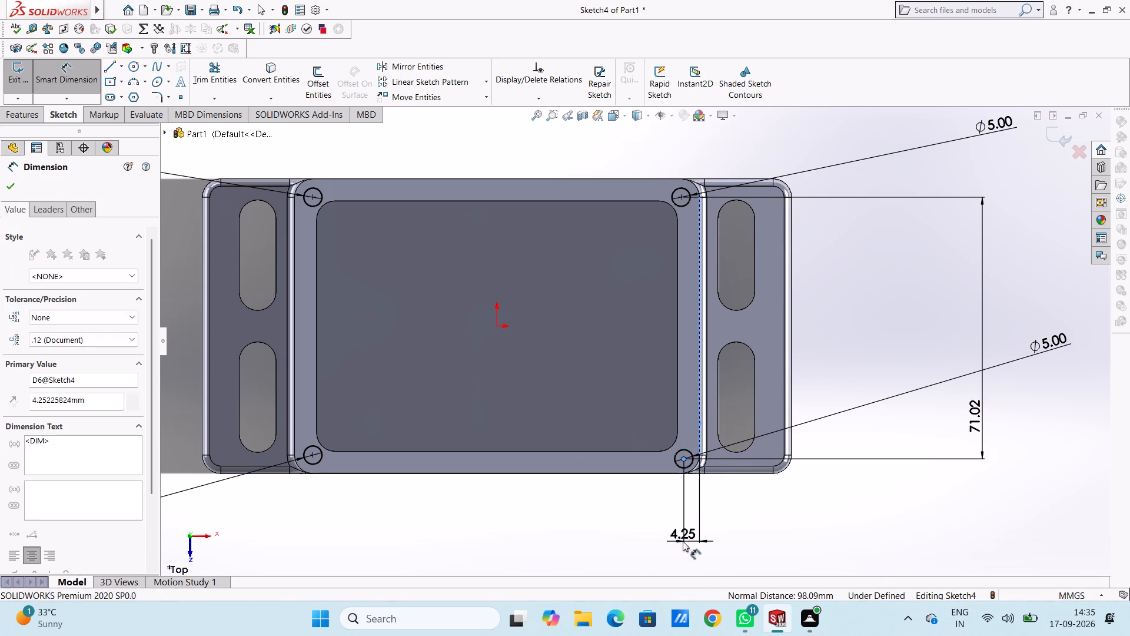
click(633, 519)
scroll(633, 519, down, 1)
scroll(633, 519, up, 4)
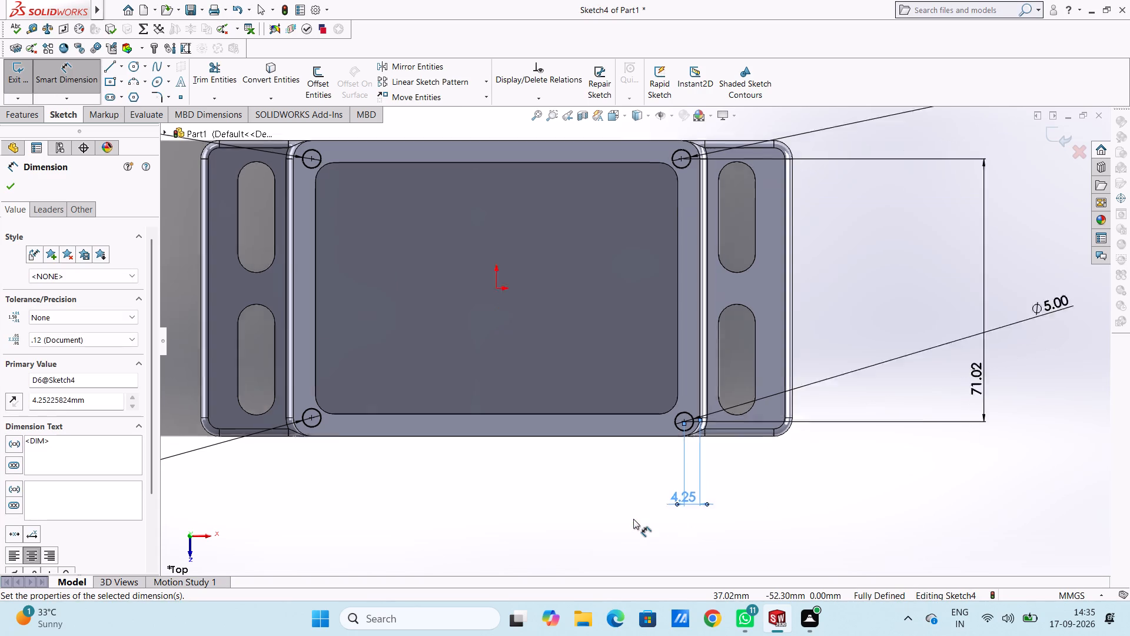
click(600, 471)
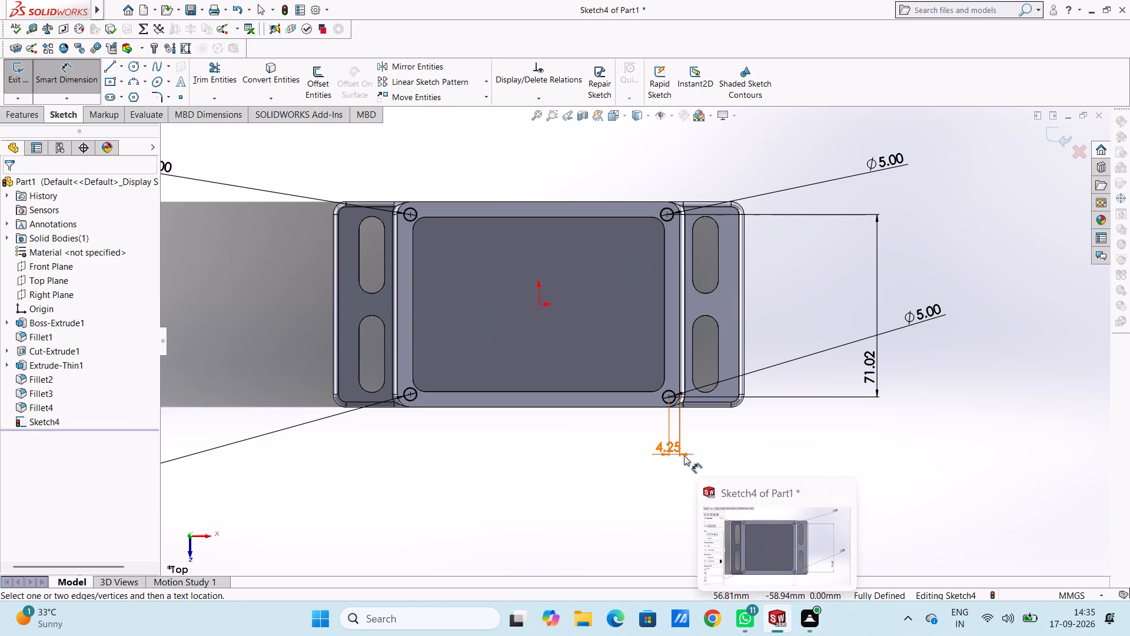
middle_drag(779, 479, 746, 463)
scroll(746, 463, up, 1)
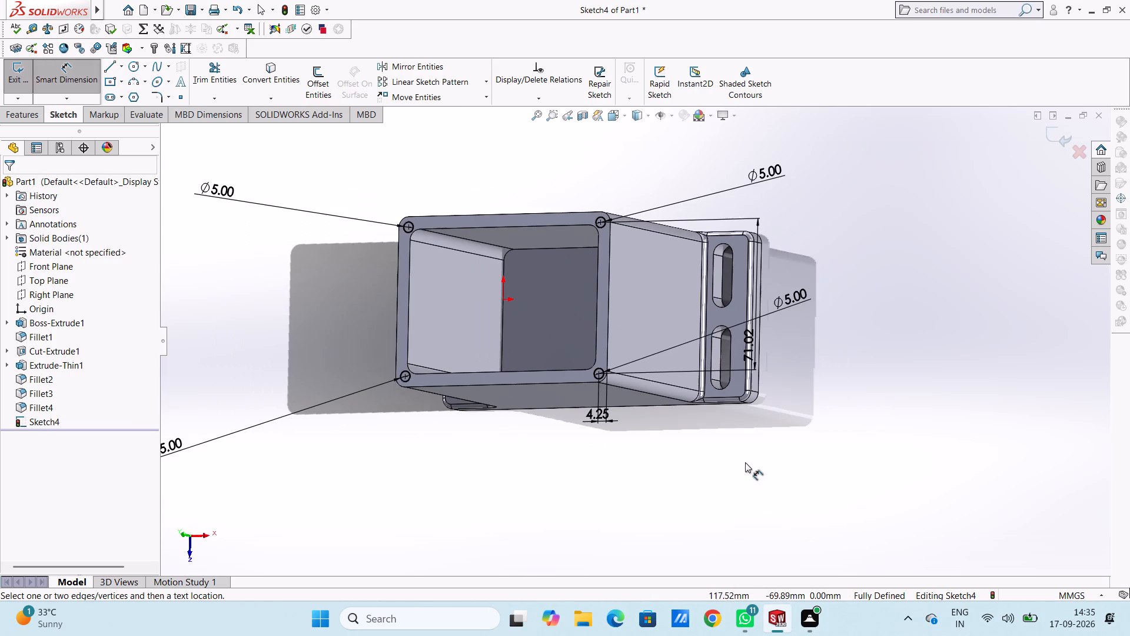
click(69, 75)
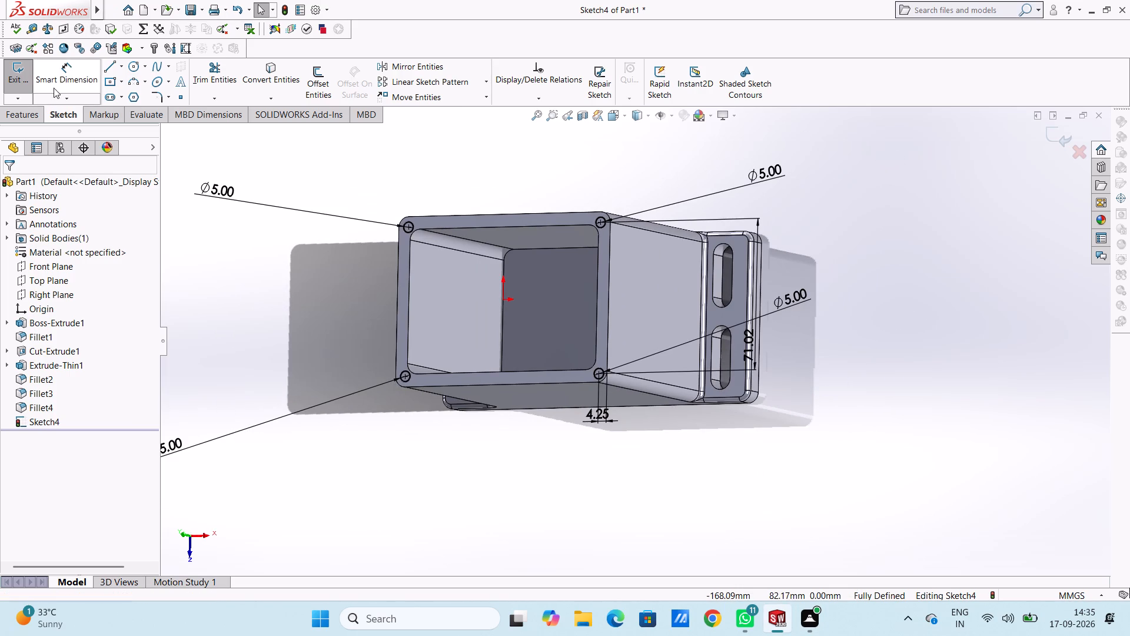
Cut-extrude the four 5 mm rim-corner circles as blind holes 100 mm deep from the sketch plane.
click(26, 118)
click(201, 77)
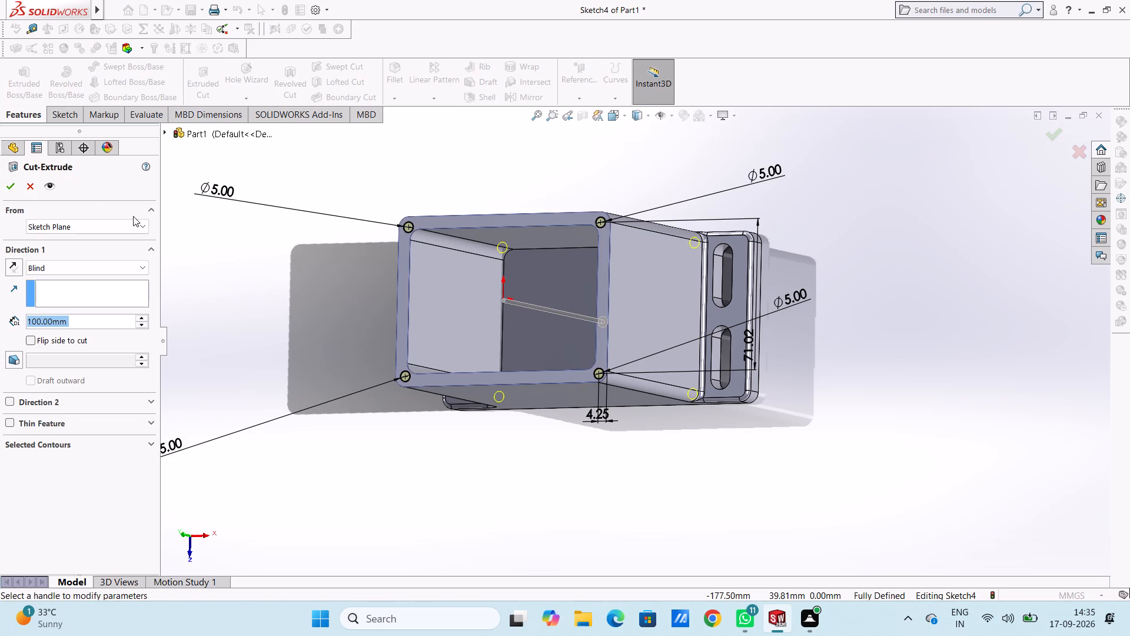
click(14, 187)
click(224, 250)
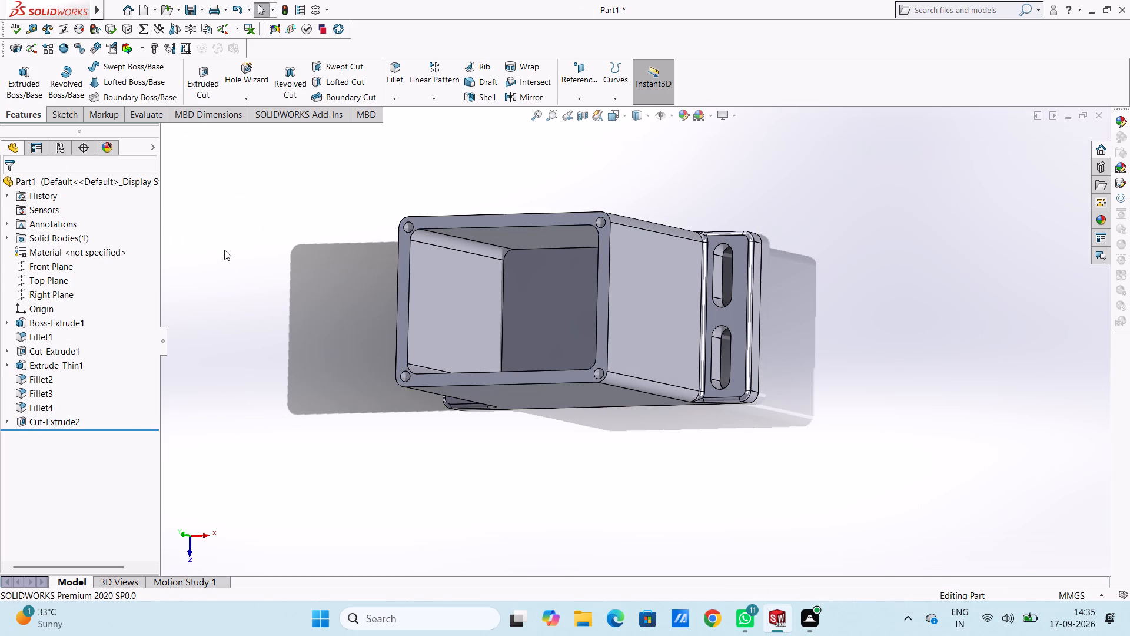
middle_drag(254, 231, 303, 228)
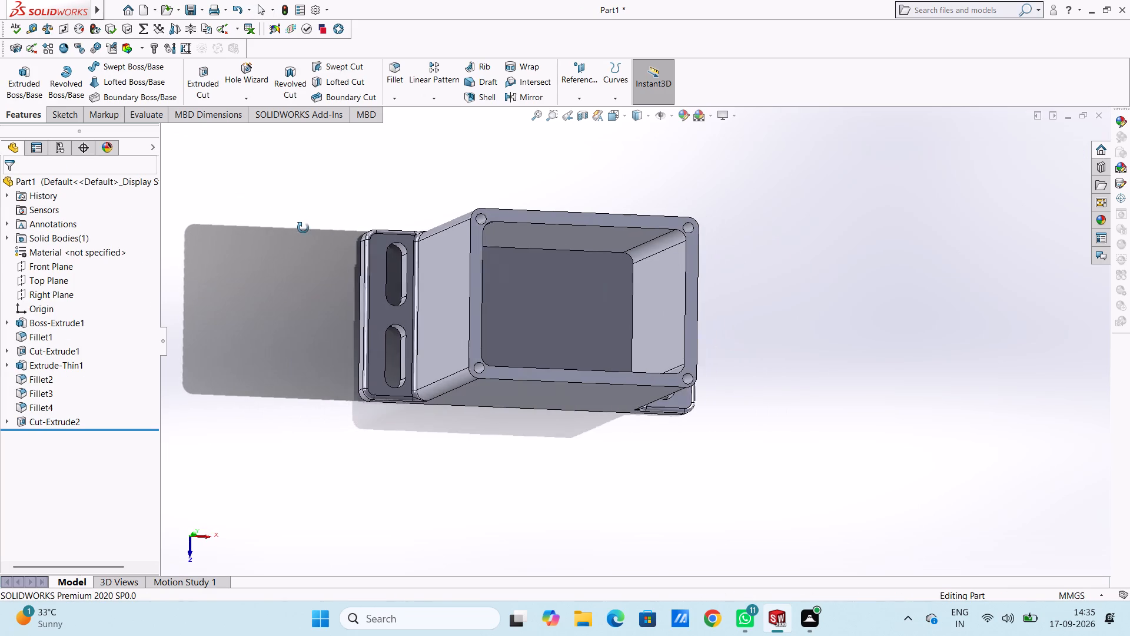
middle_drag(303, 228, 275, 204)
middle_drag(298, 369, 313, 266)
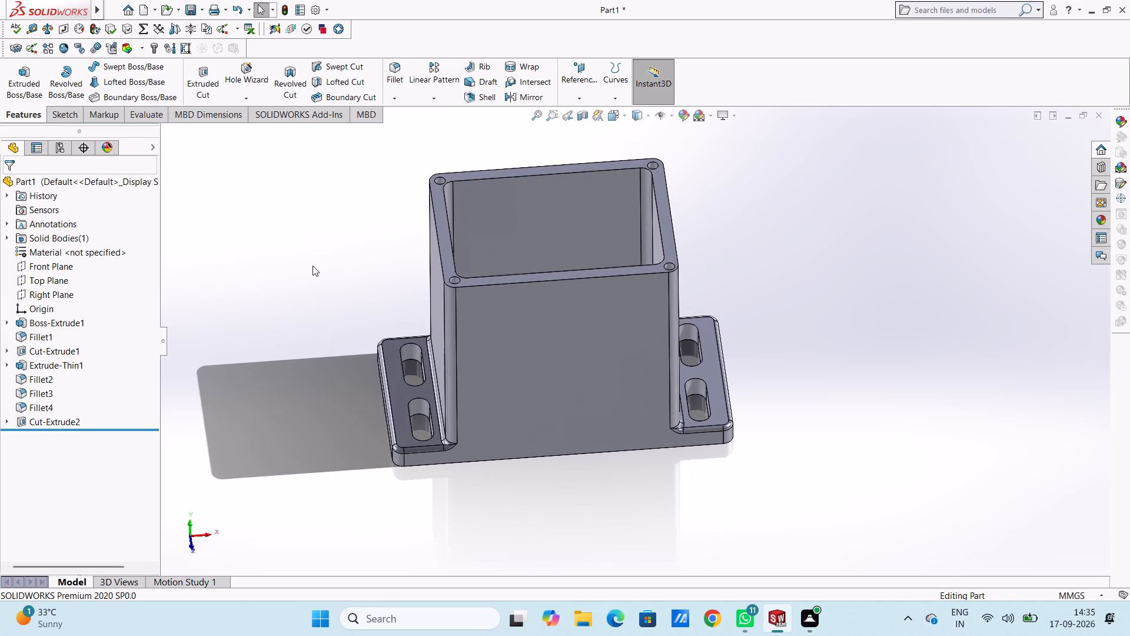
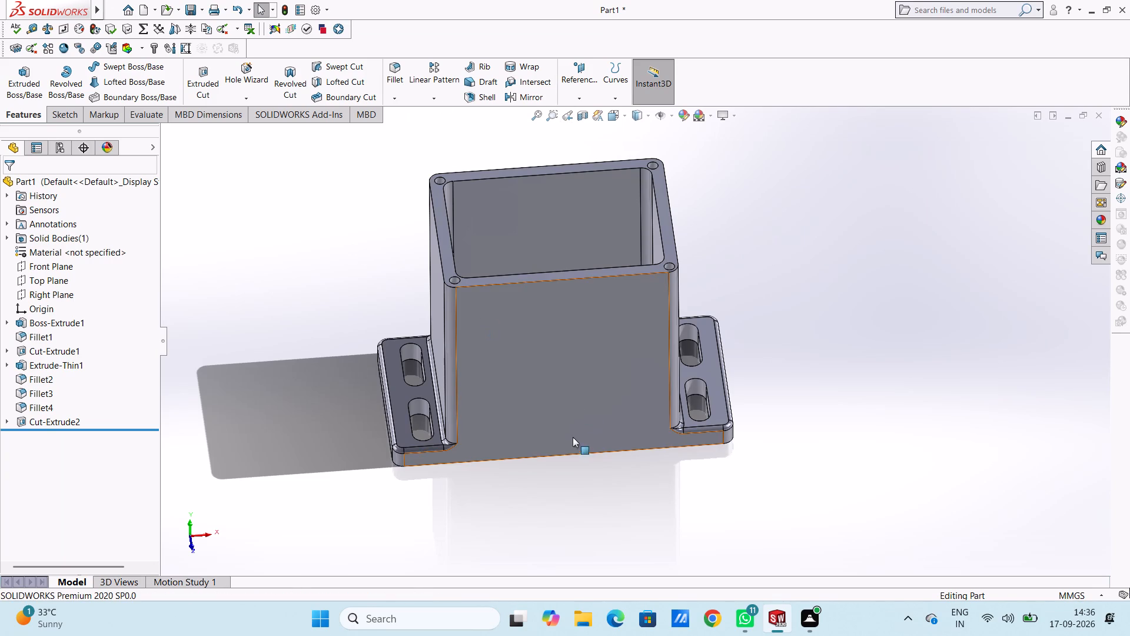
Start a sketch on the large front side face of the boss, viewed from the front.
middle_drag(623, 534, 573, 548)
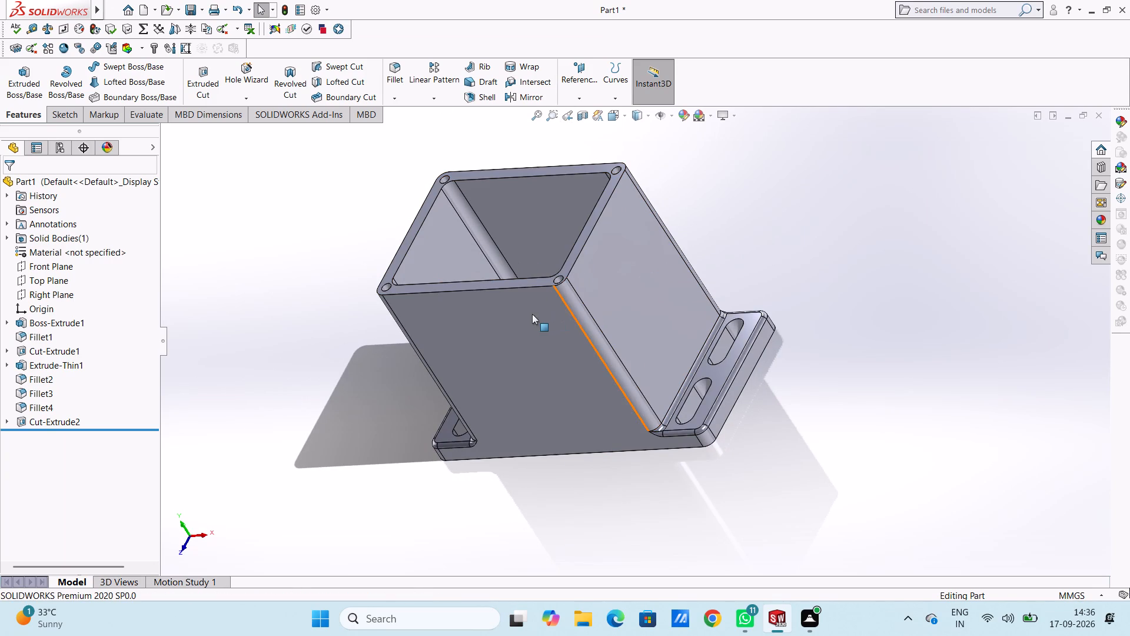
key(ctrl+1)
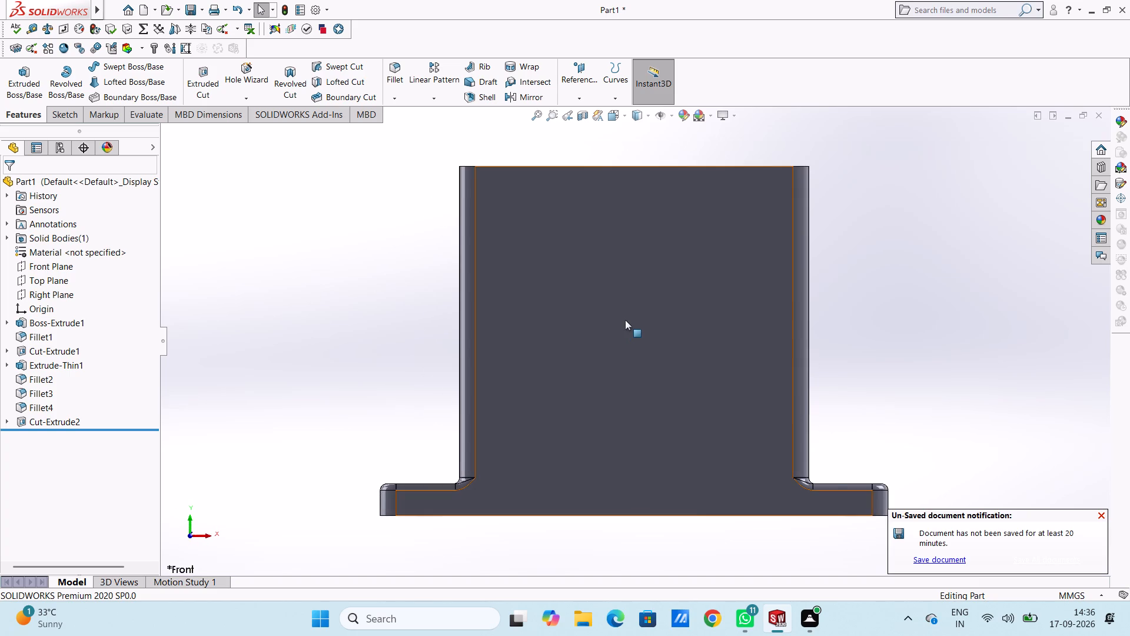
click(625, 320)
click(670, 285)
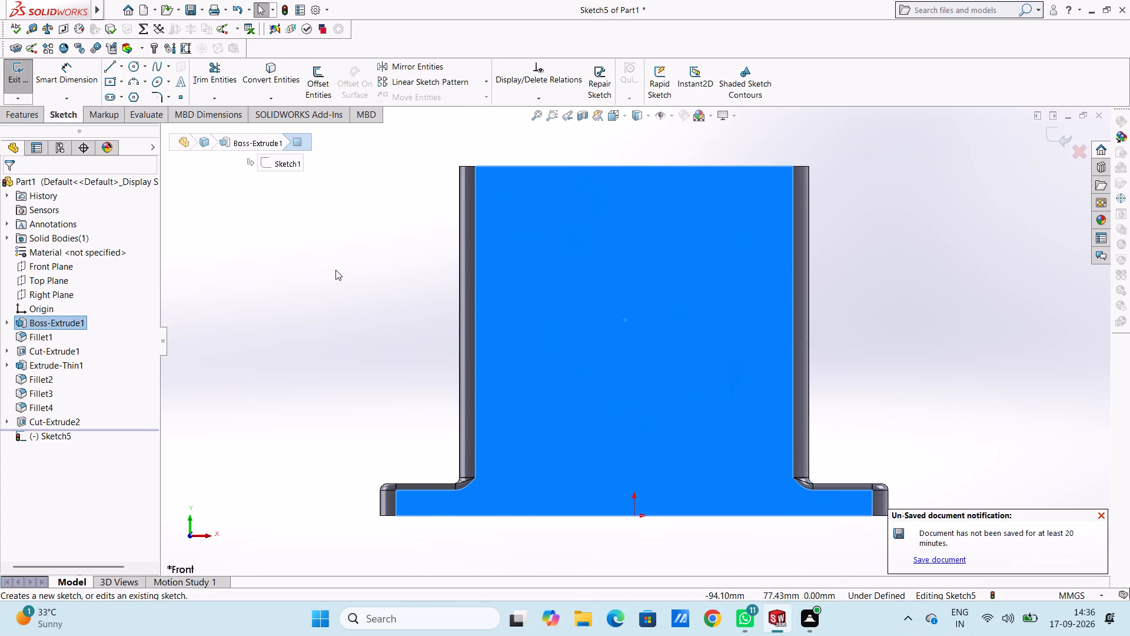
click(335, 270)
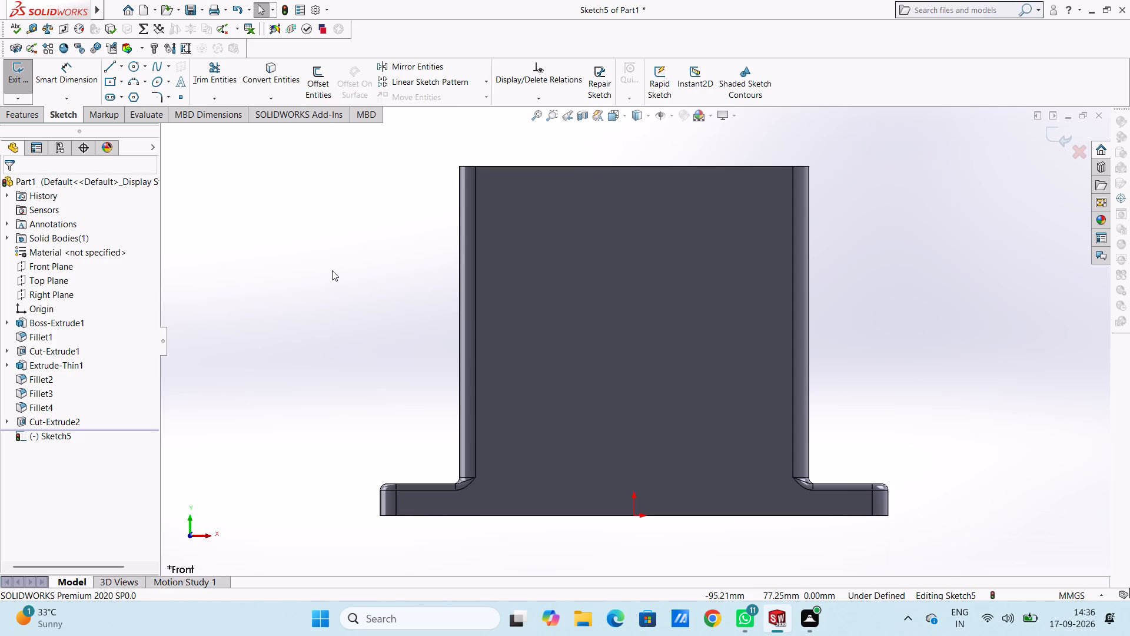
Sketch three concentric circles of radius 45, 40 and 35 mm on the boss's front face, centred at X 0, Y 61.
click(136, 69)
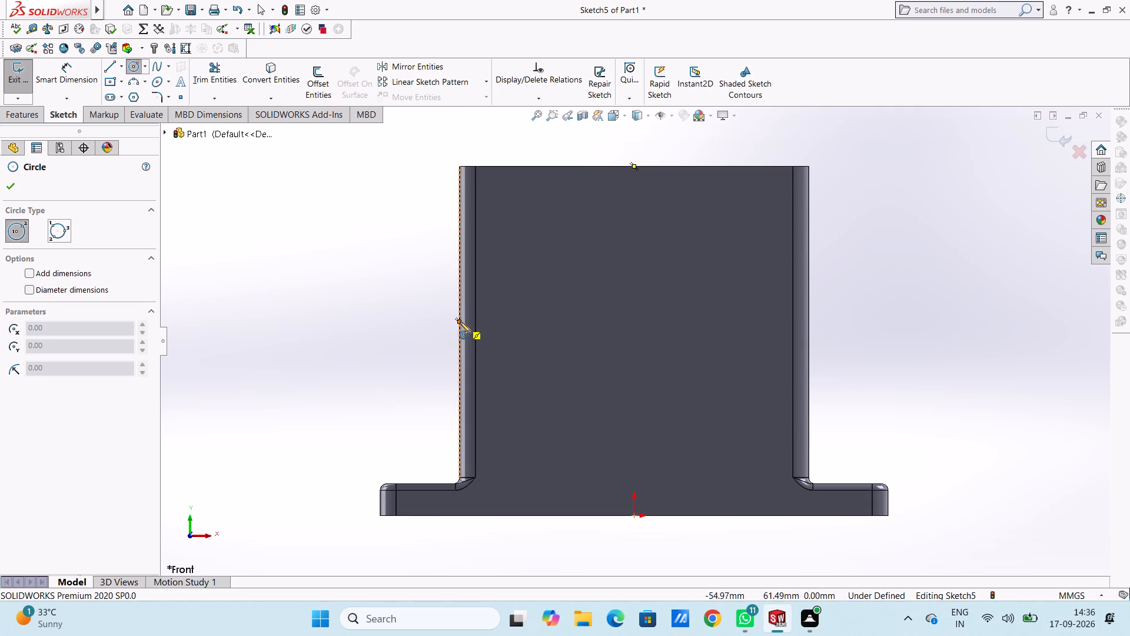
click(636, 324)
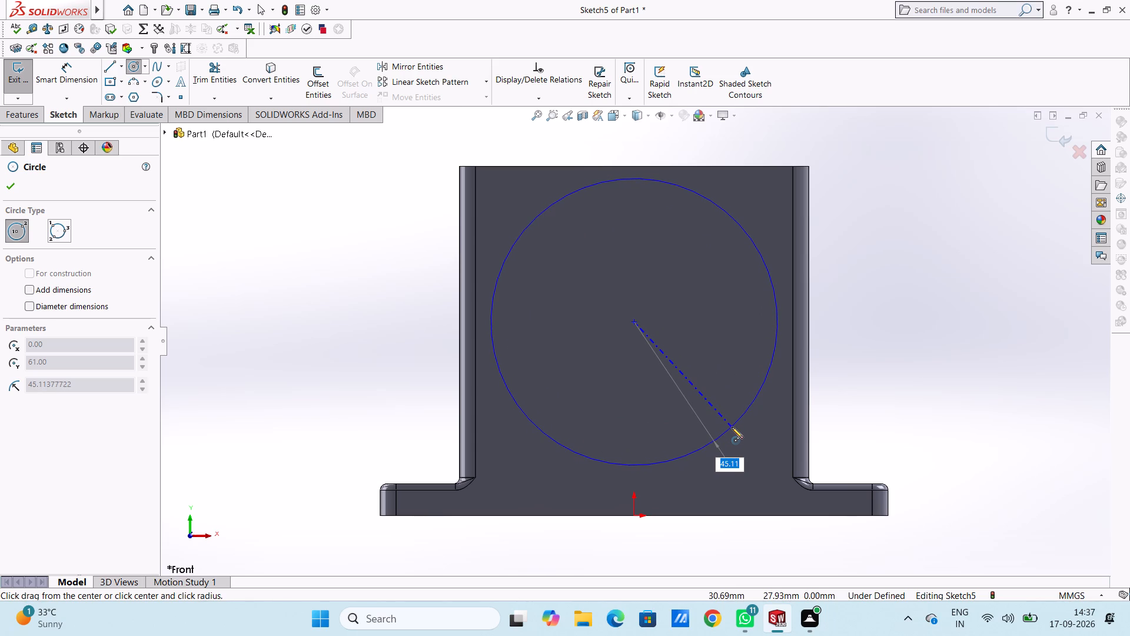
text(45)
key(Return)
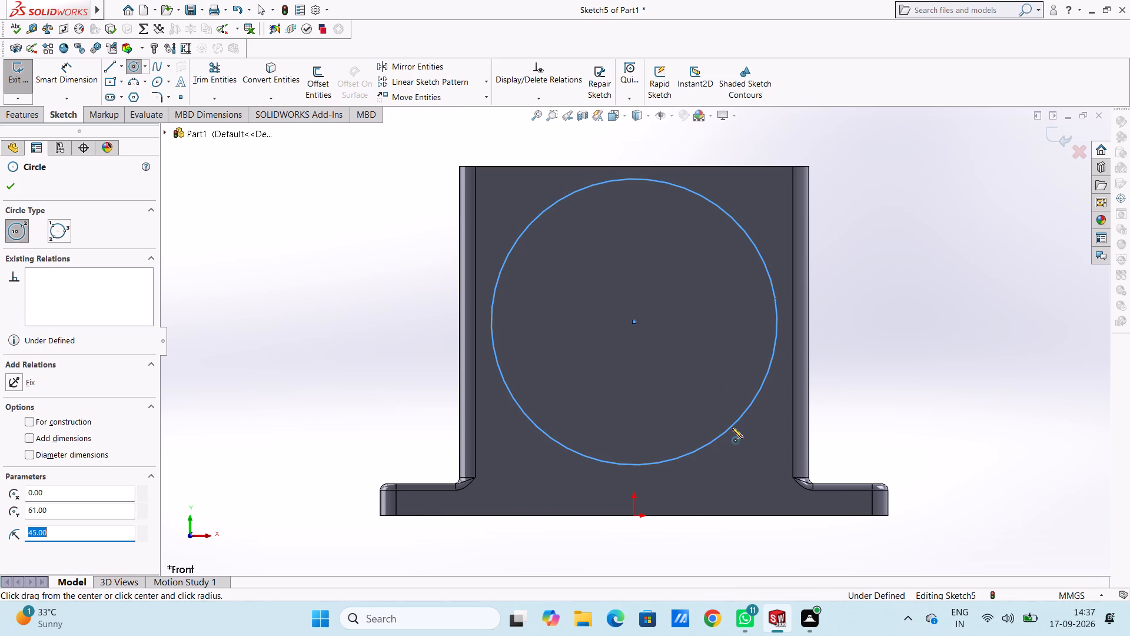
click(636, 319)
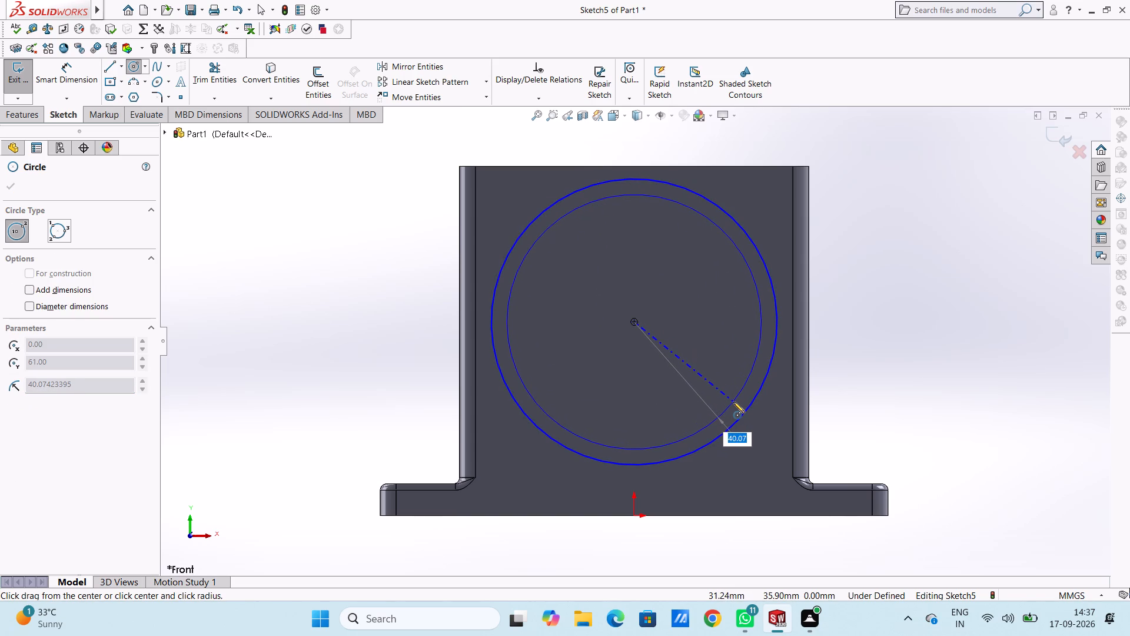
text(40)
key(Return)
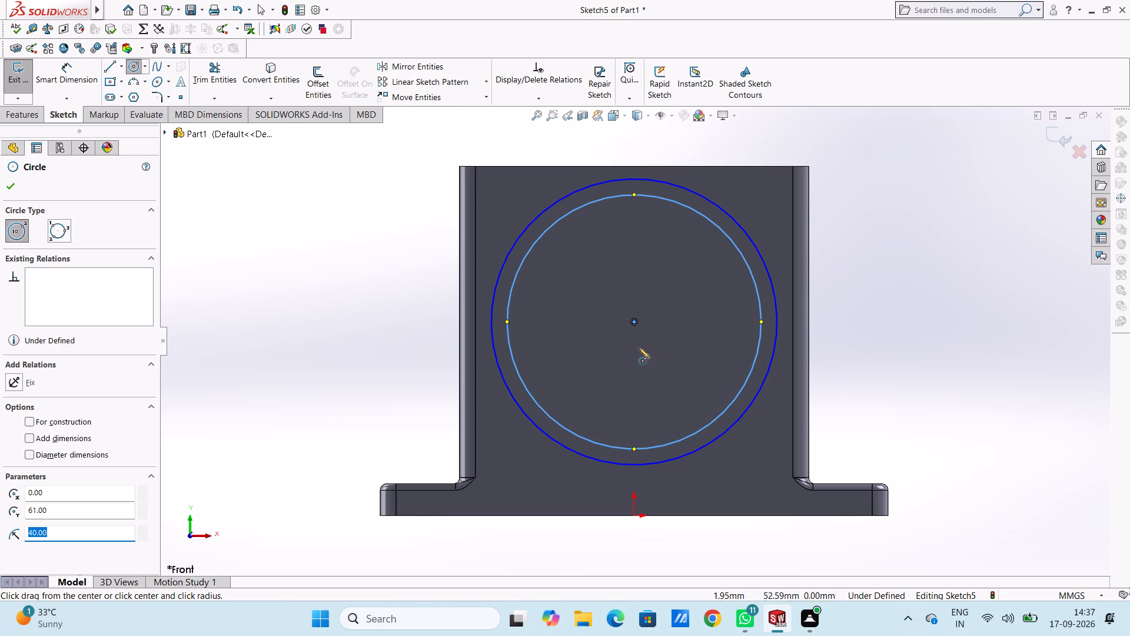
click(634, 322)
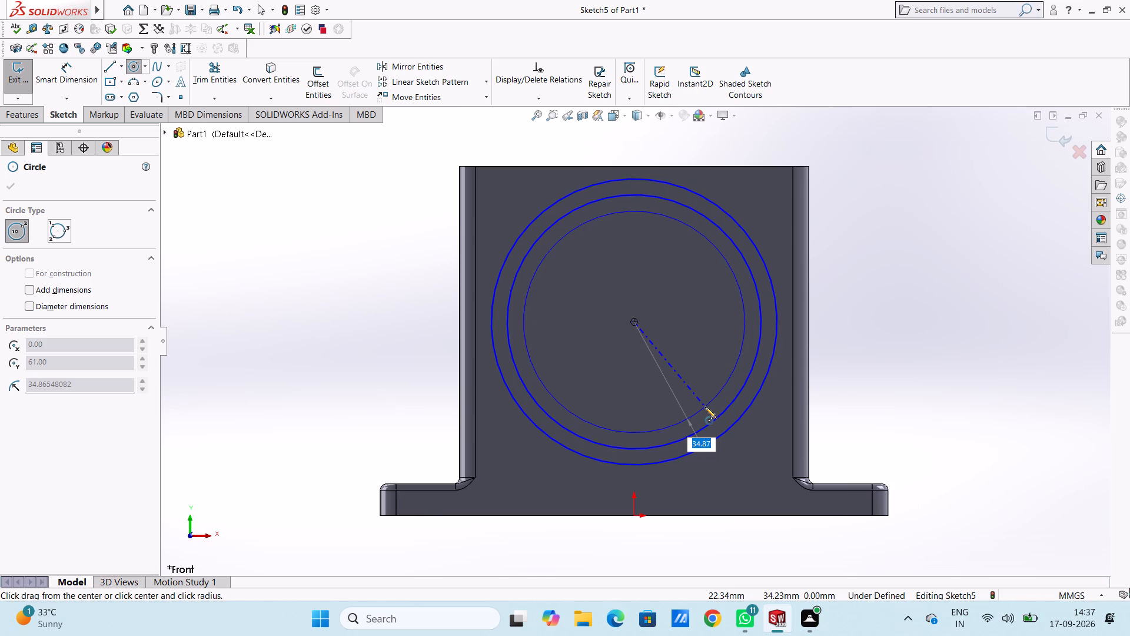
text(35)
key(Return)
key(Escape)
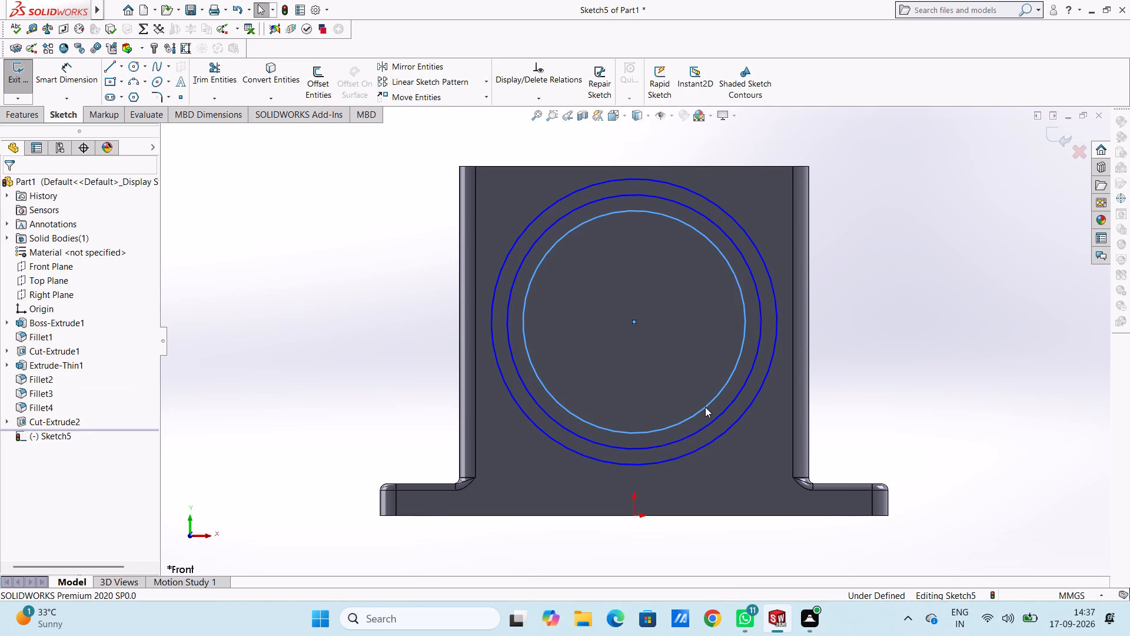
key(Escape)
Dimension the diameters of the outer, middle and inner concentric circles.
scroll(705, 407, up, 2)
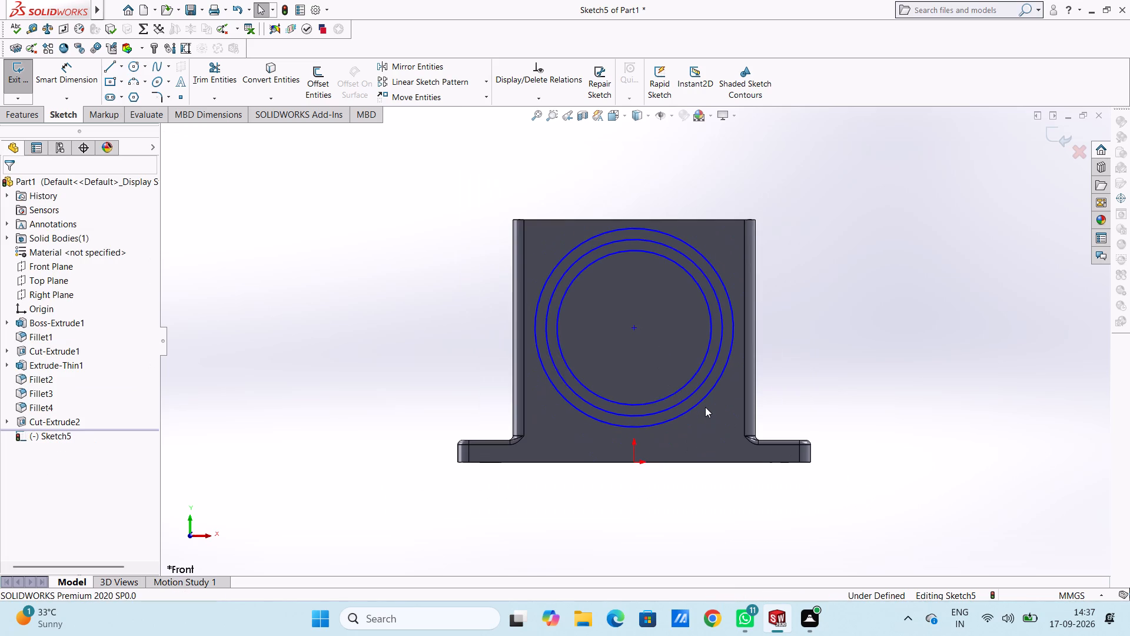
click(76, 74)
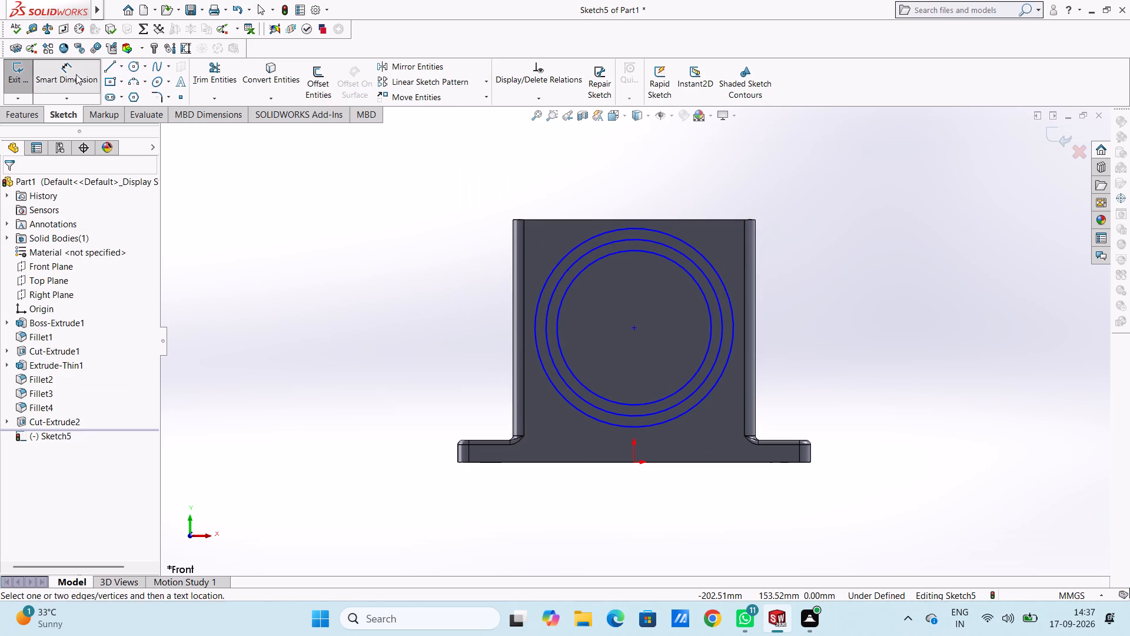
click(534, 323)
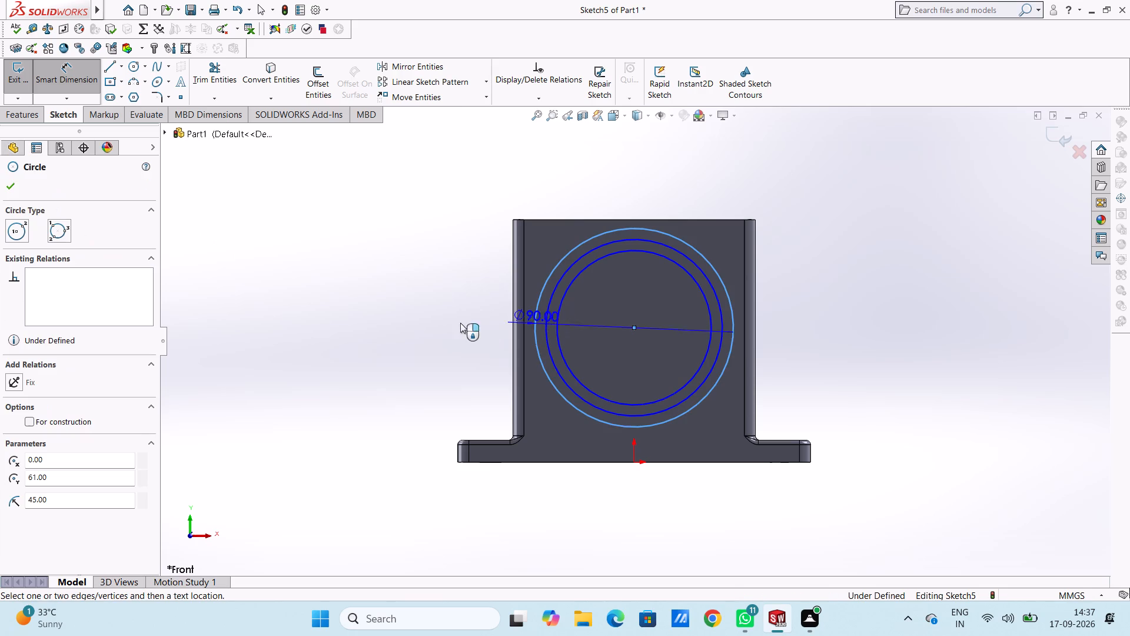
click(229, 191)
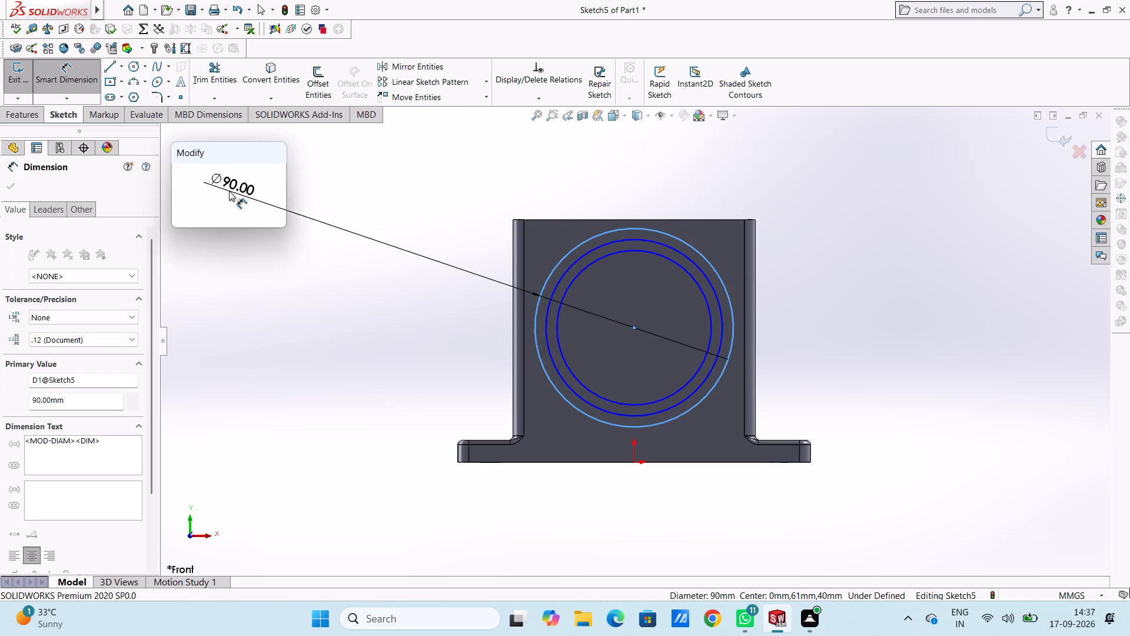
click(181, 175)
click(314, 336)
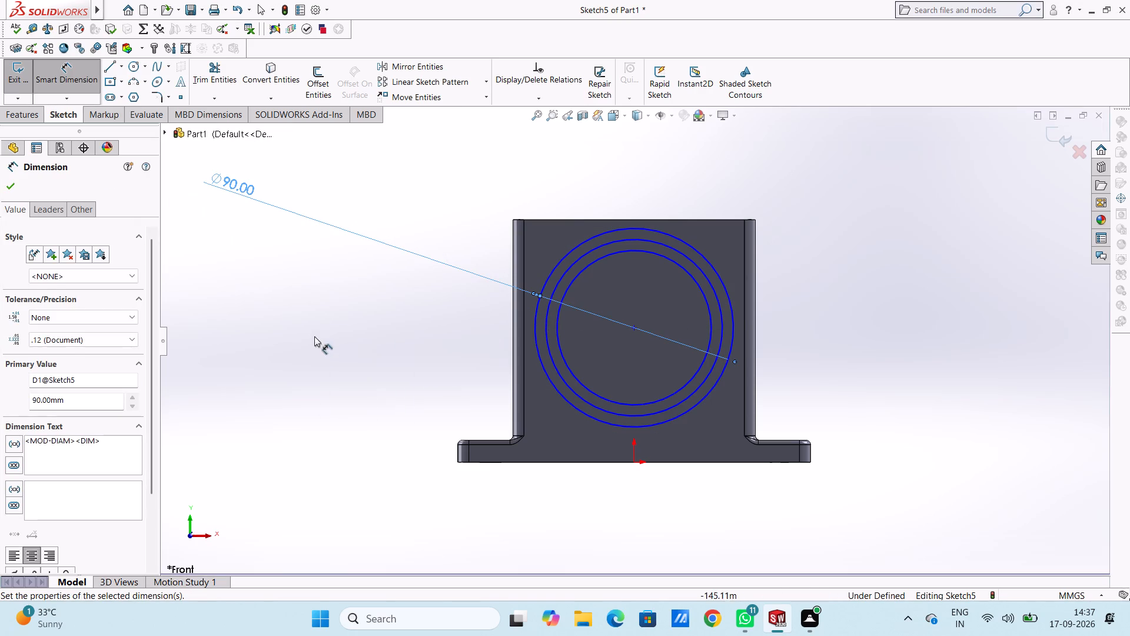
click(703, 269)
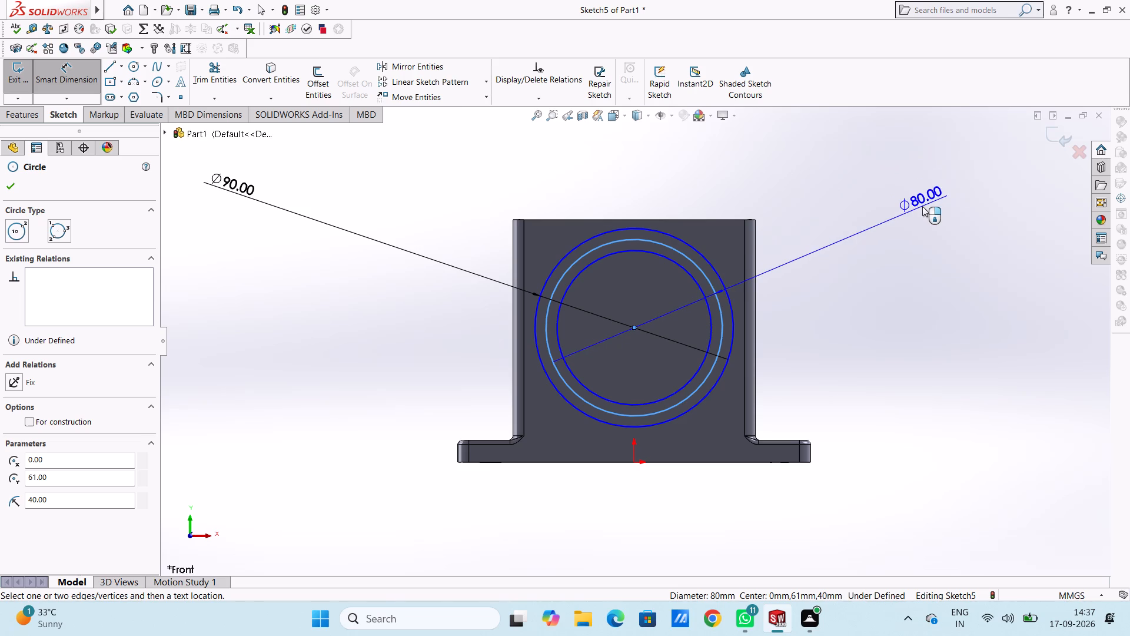
click(958, 194)
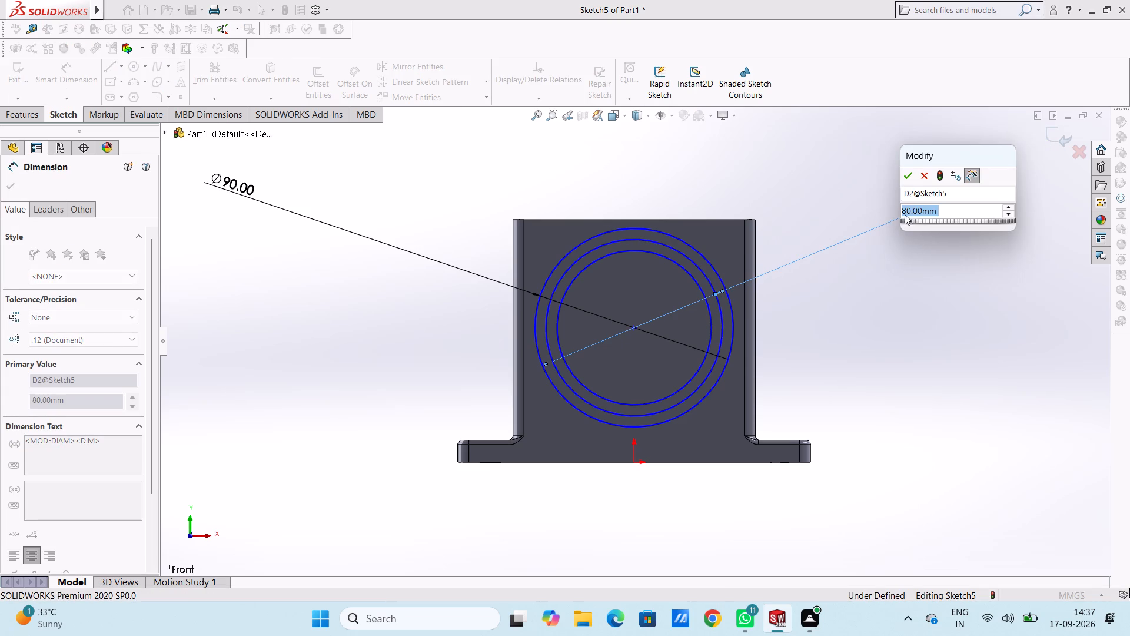
click(907, 173)
click(886, 168)
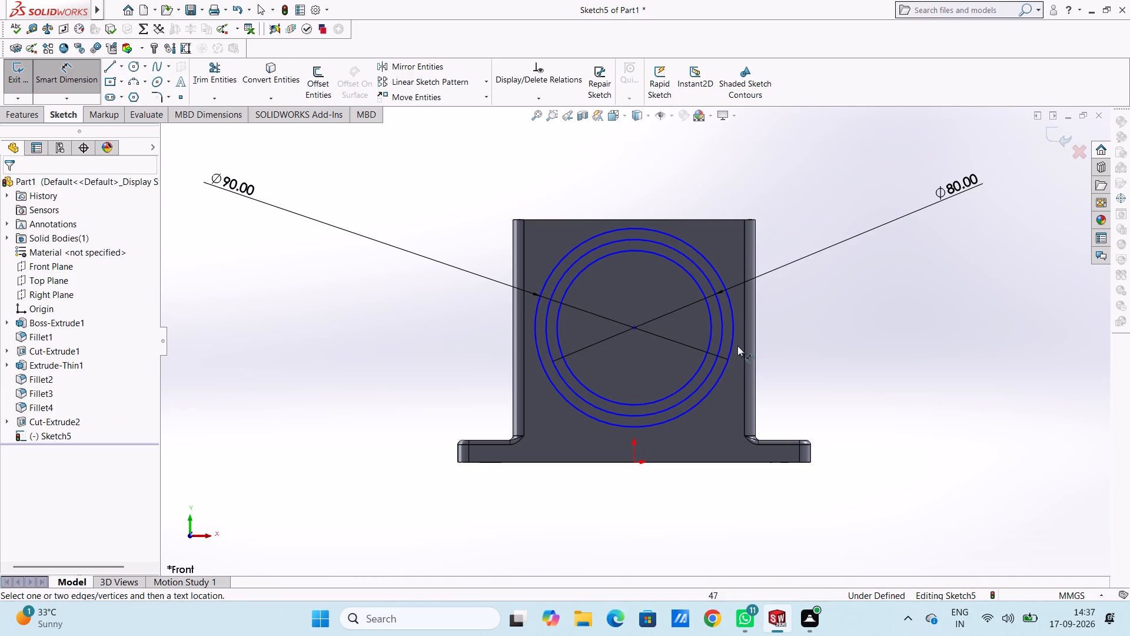
click(703, 355)
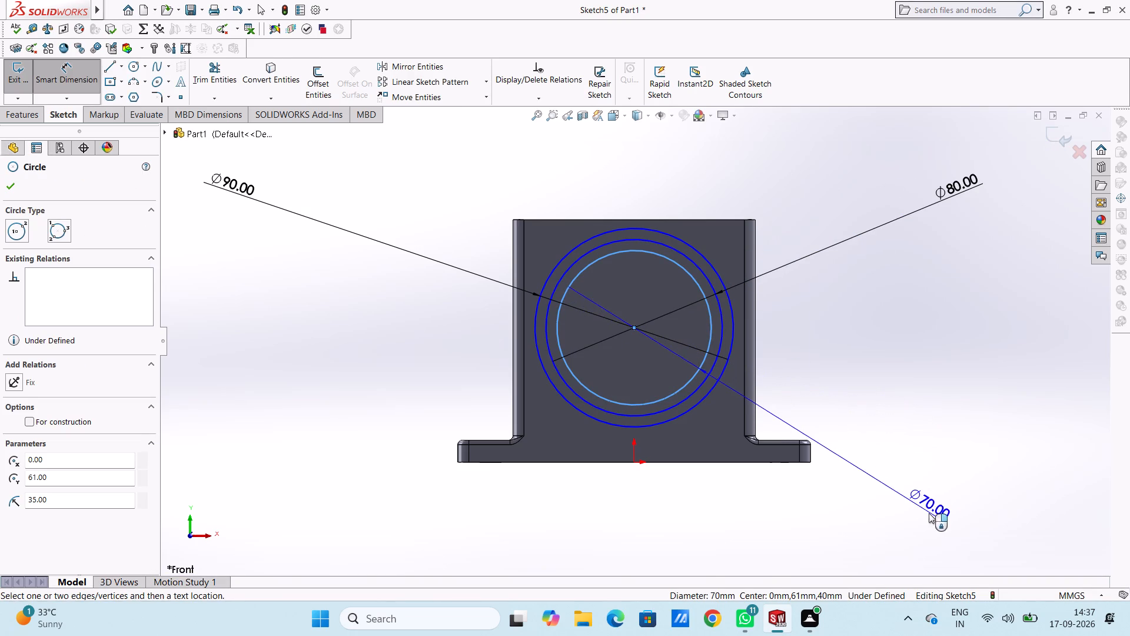
click(949, 535)
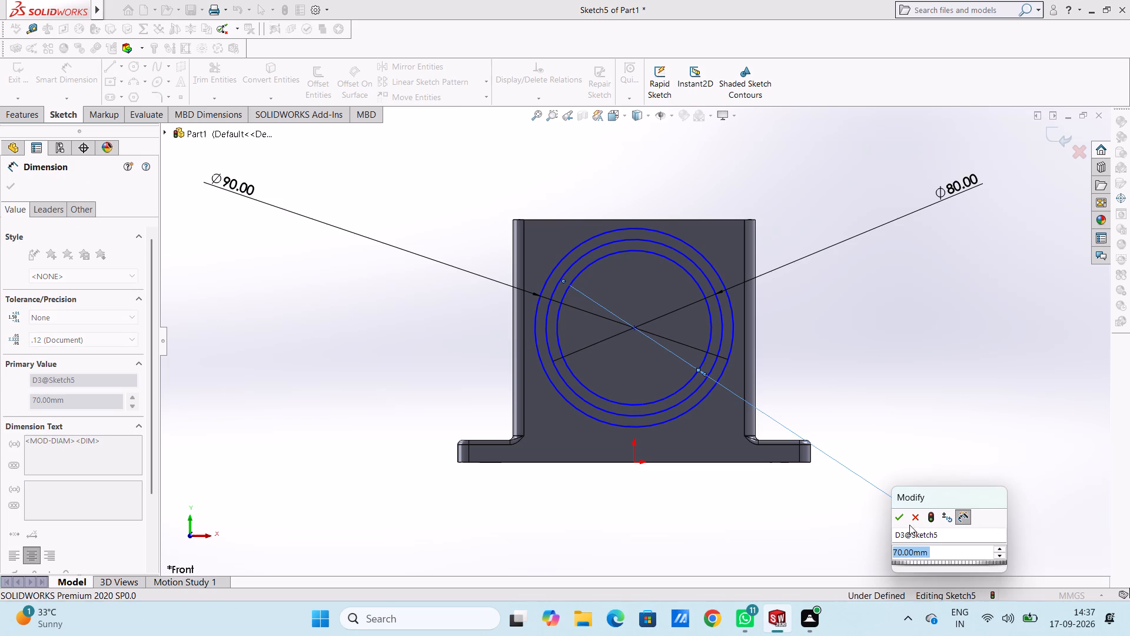
click(898, 520)
click(883, 523)
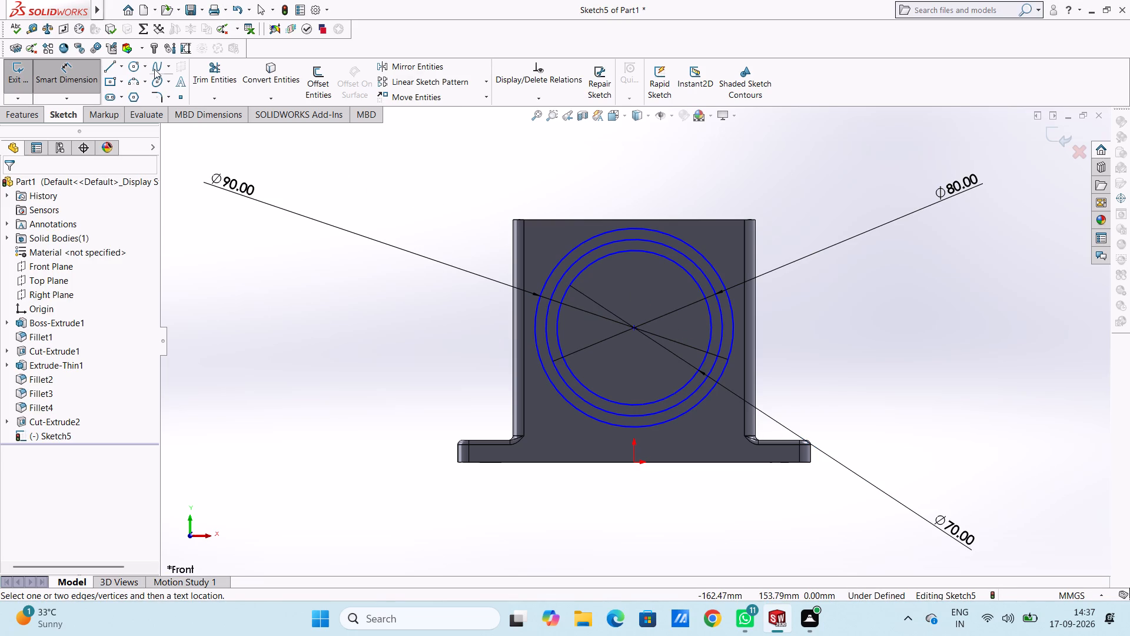
Sketch a circle of radius 3 mm centred on the topmost point of the middle concentric circle.
click(130, 70)
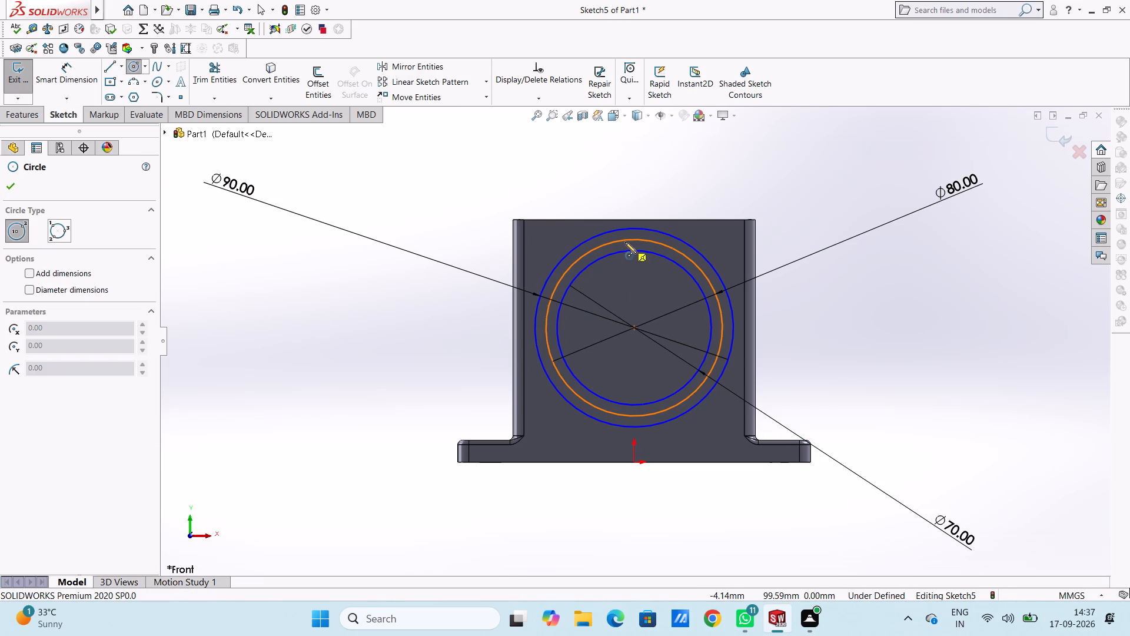
click(632, 238)
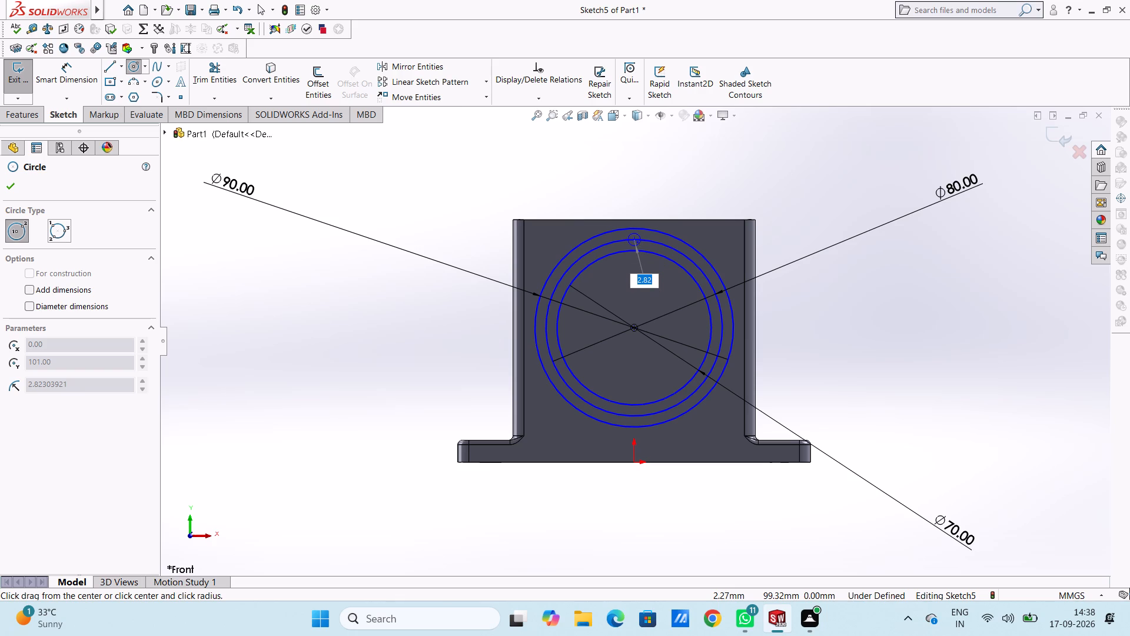
key(3)
key(Return)
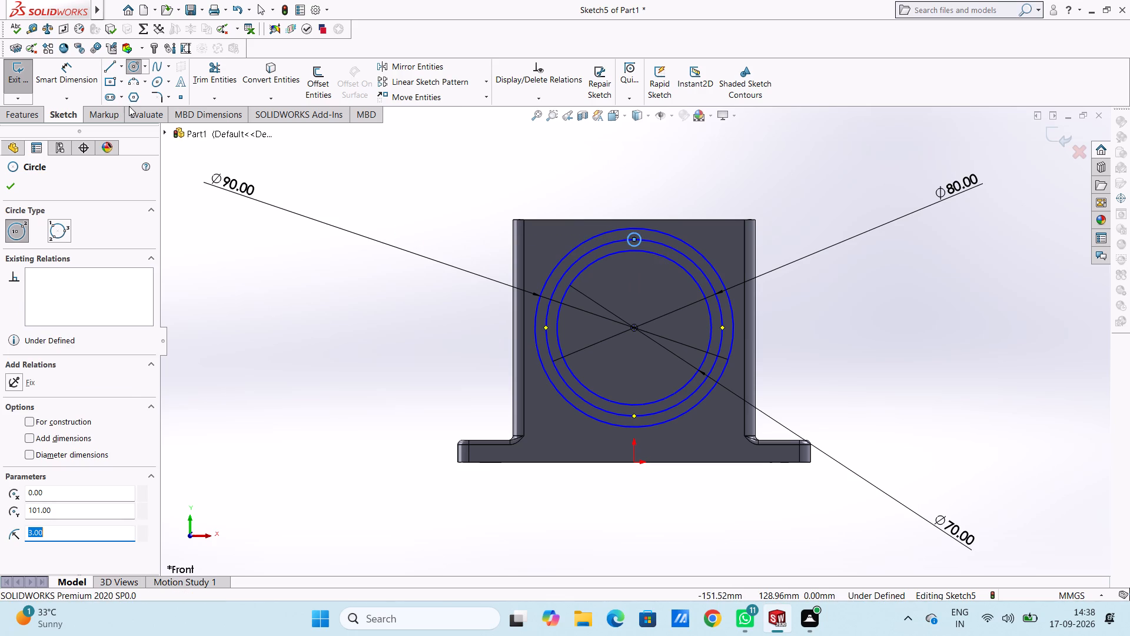
Dimension the diameter of the small circle at the top of the middle concentric circle.
click(36, 74)
click(374, 196)
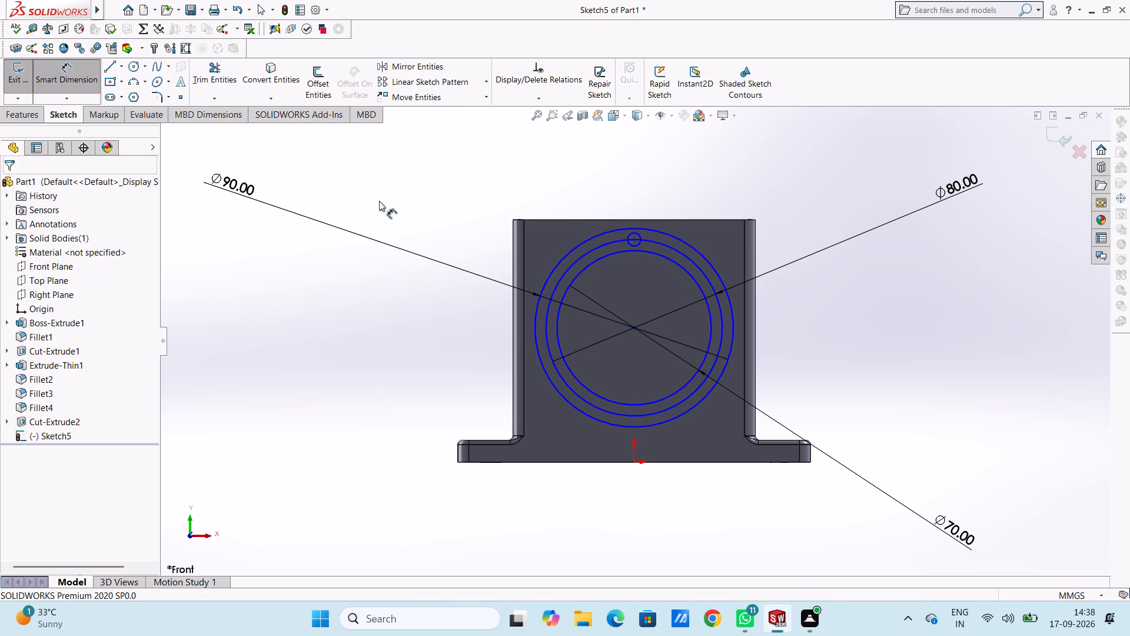
click(630, 235)
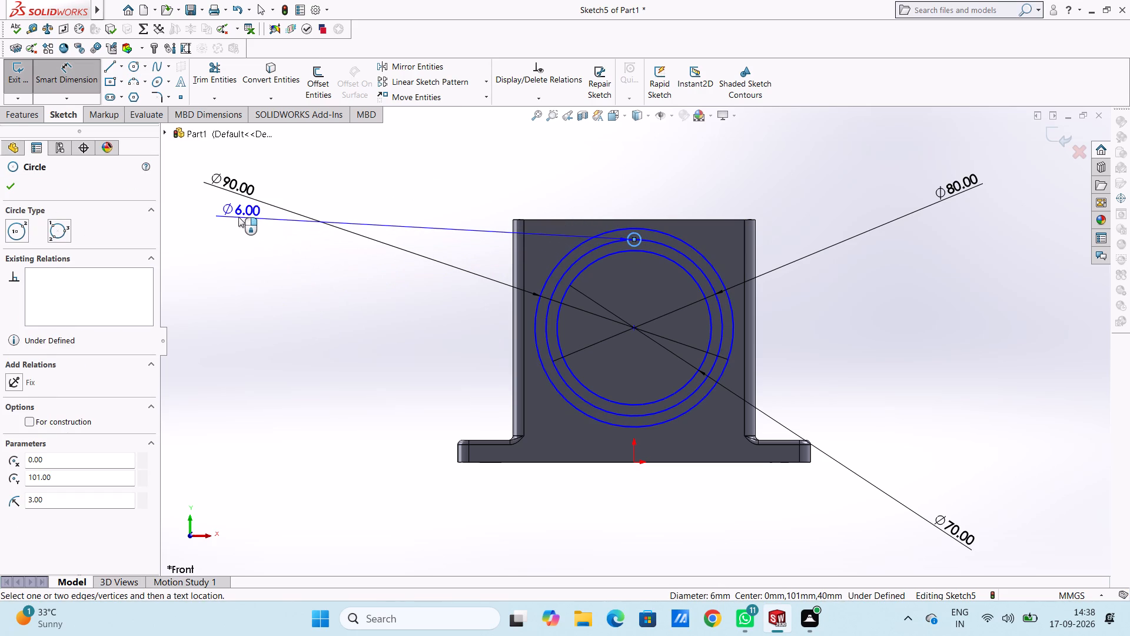
click(238, 217)
click(190, 199)
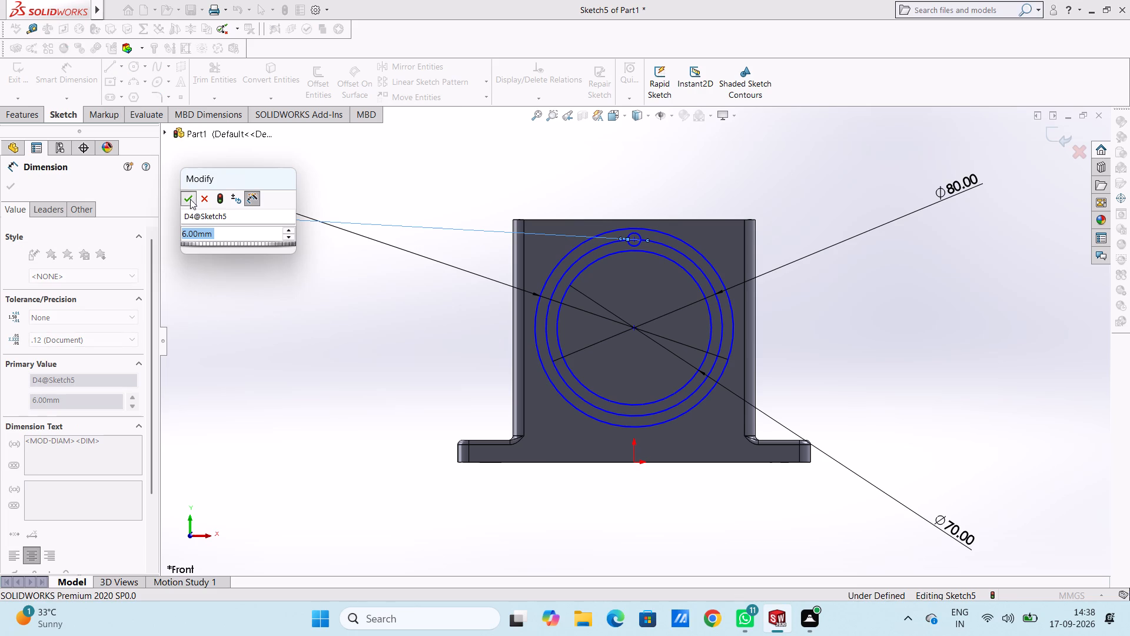
click(406, 177)
key(Escape)
key(Escape)
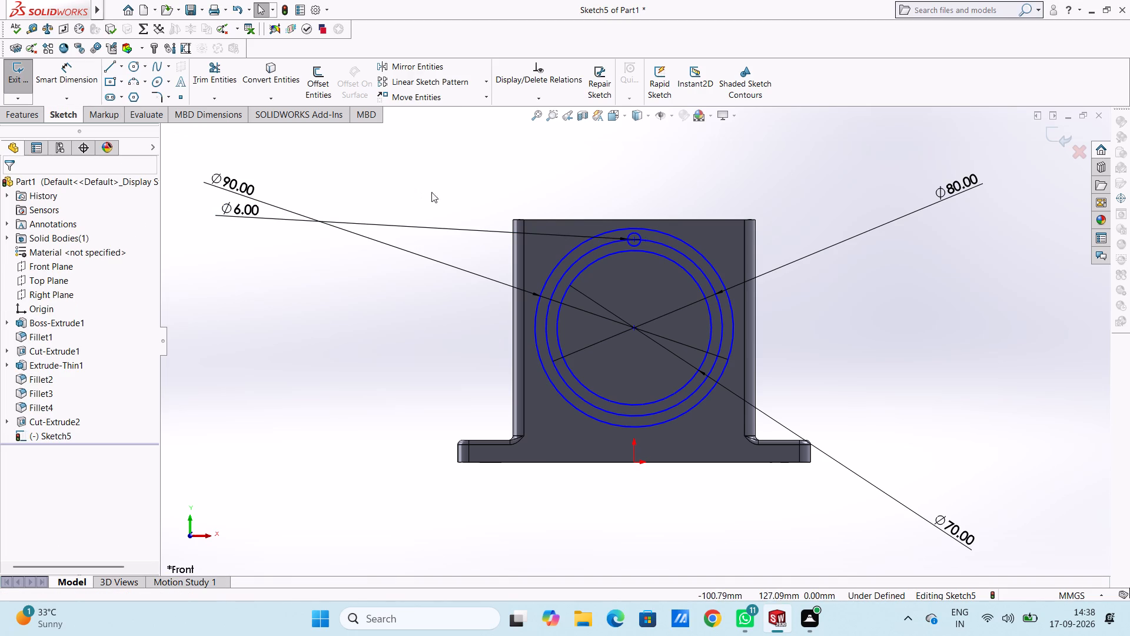
Set up a circular sketch pattern of the small circle at the top of the middle concentric circle.
click(635, 233)
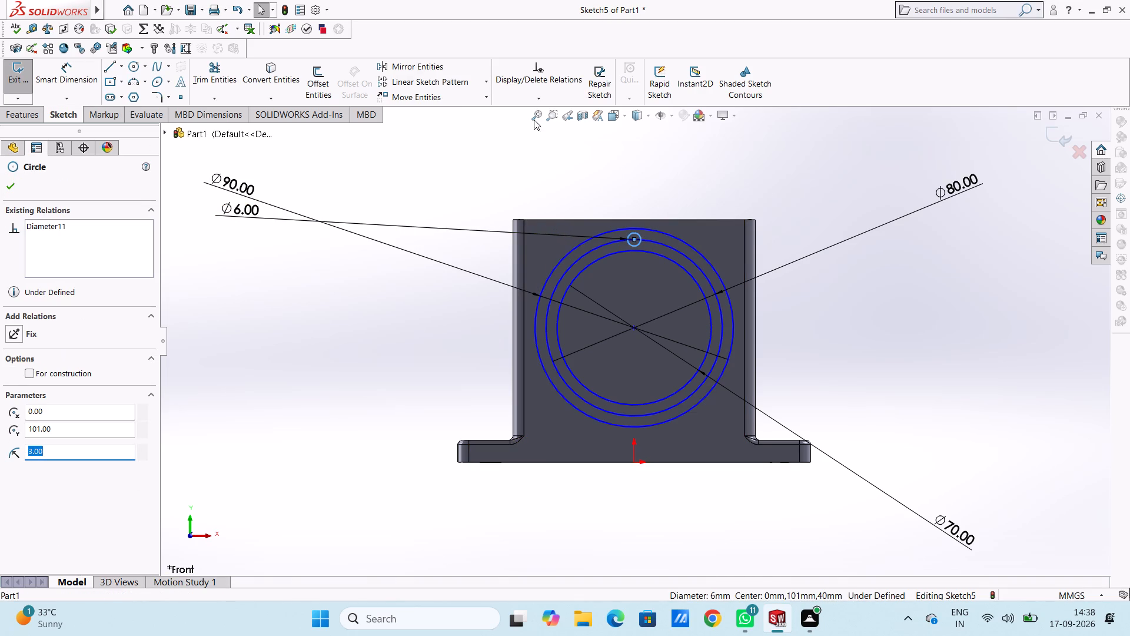
click(484, 85)
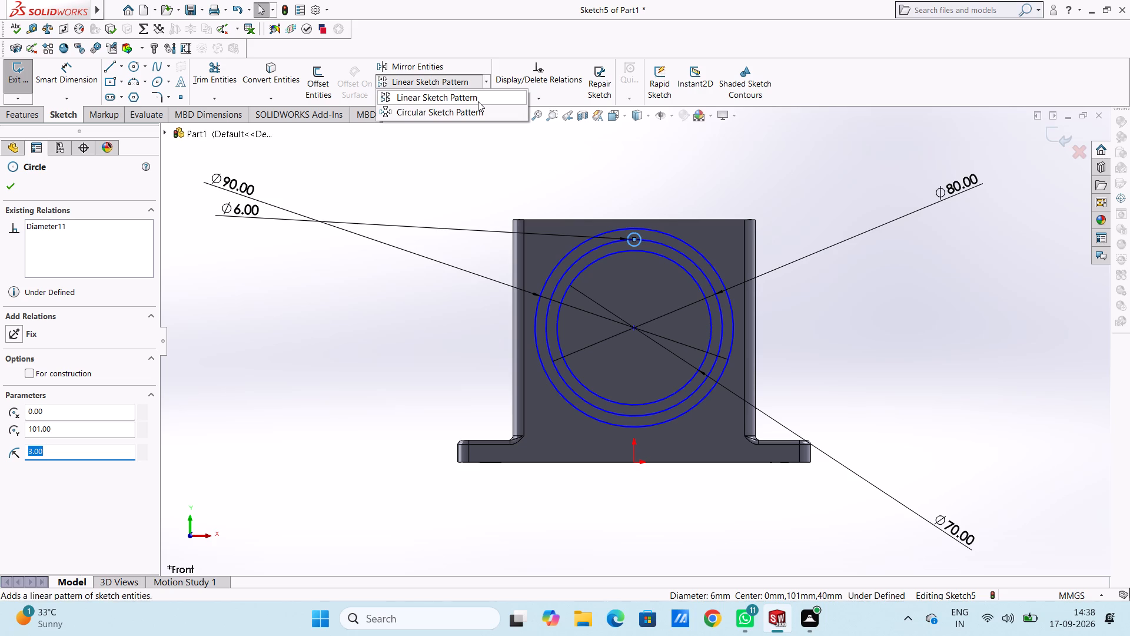
click(479, 114)
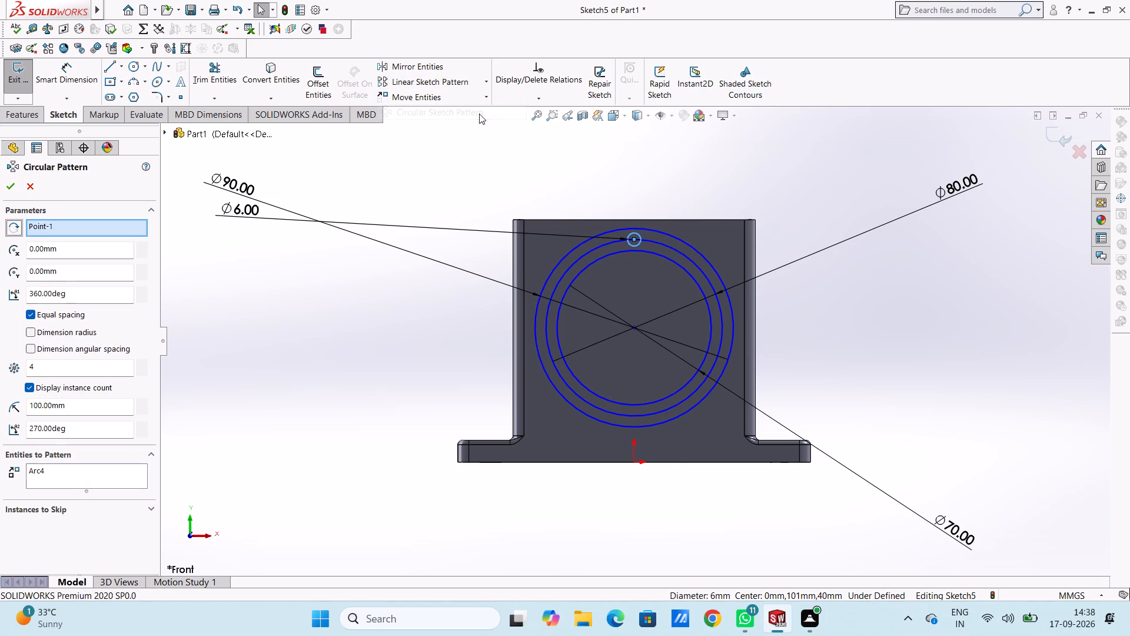
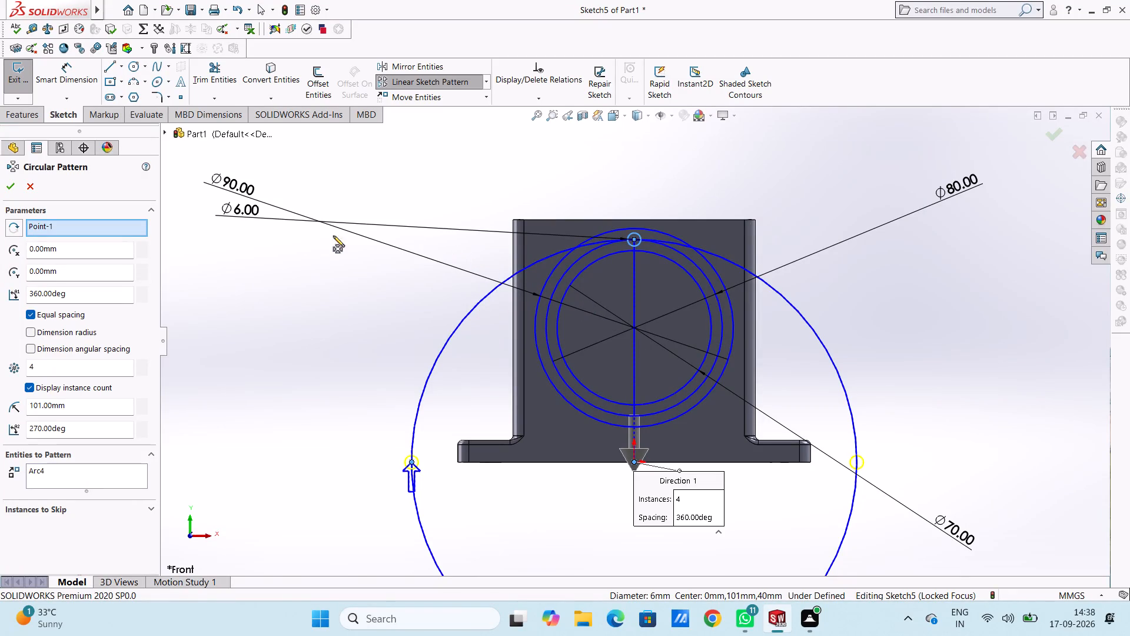
Recentre the circular sketch pattern on the concentric circles' shared centre and create it with 6 instances over 360 degrees.
right_click(138, 230)
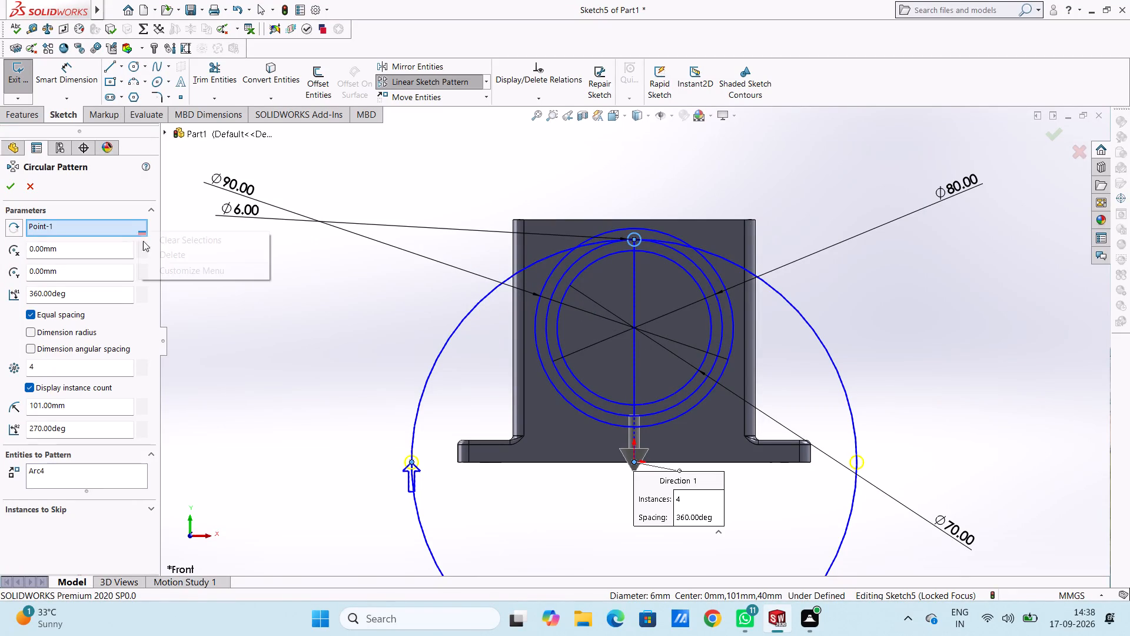
click(163, 254)
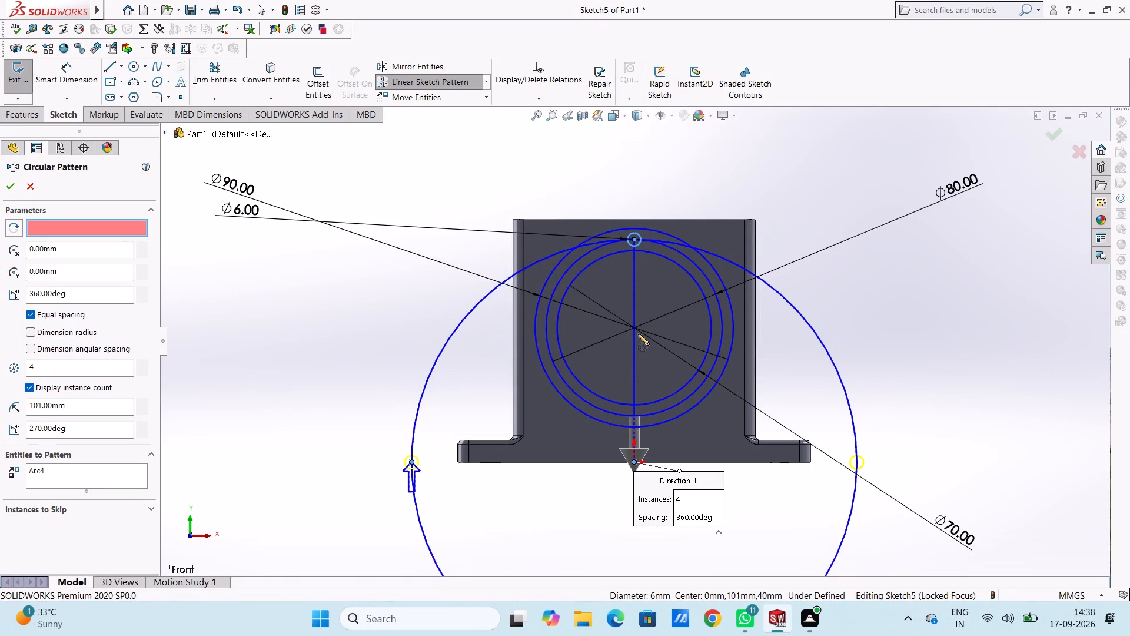
click(635, 328)
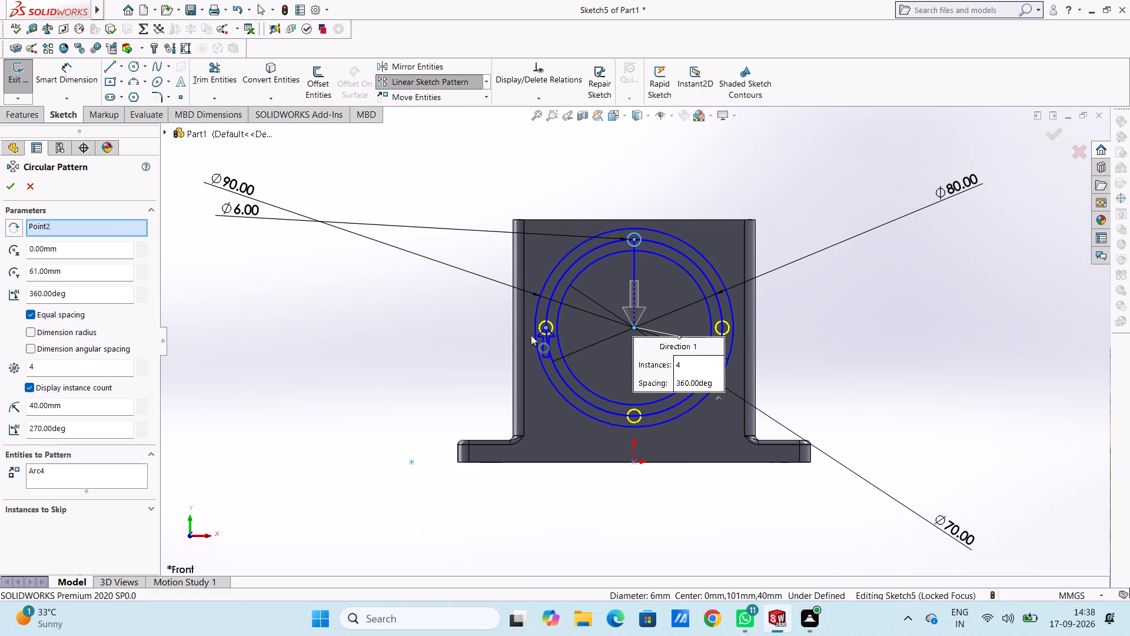
double_click(55, 370)
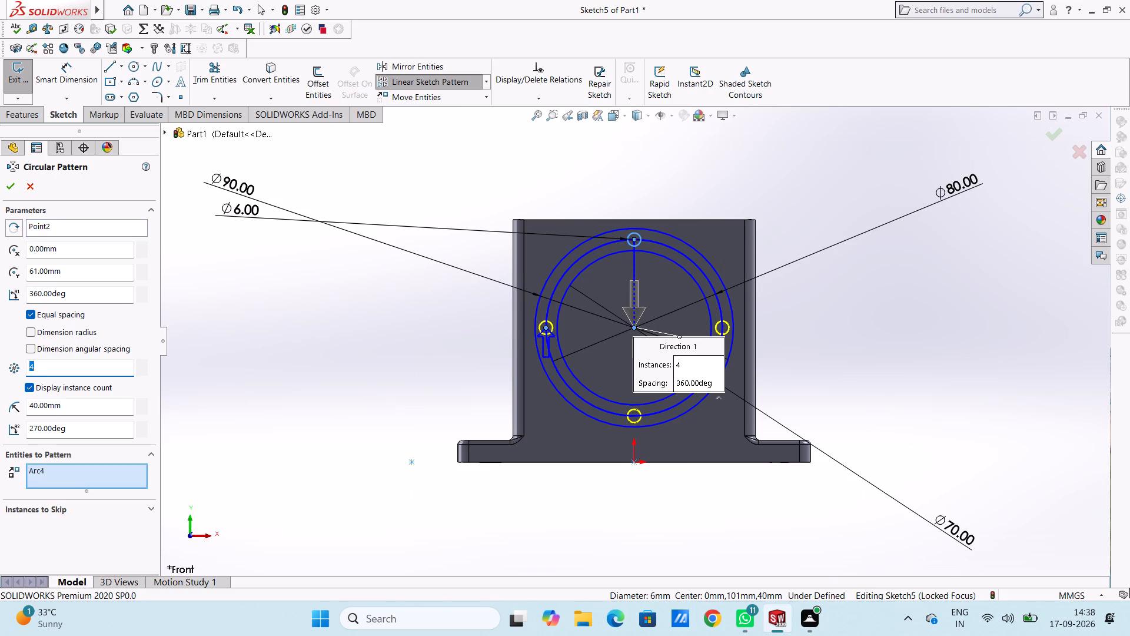
key(6)
key(Return)
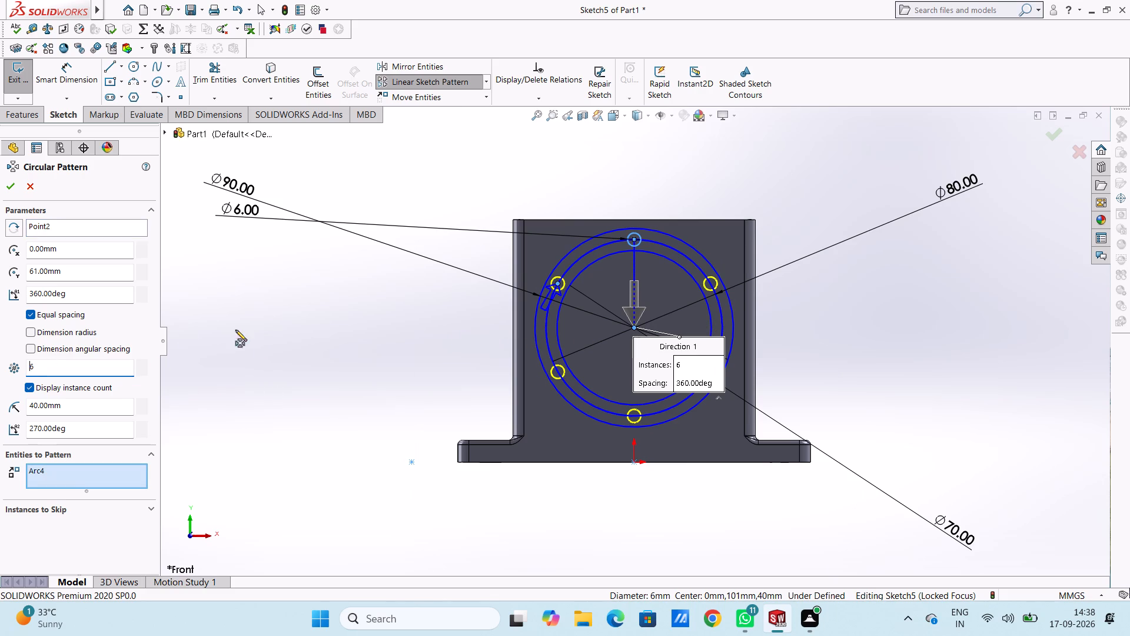
click(11, 190)
click(308, 426)
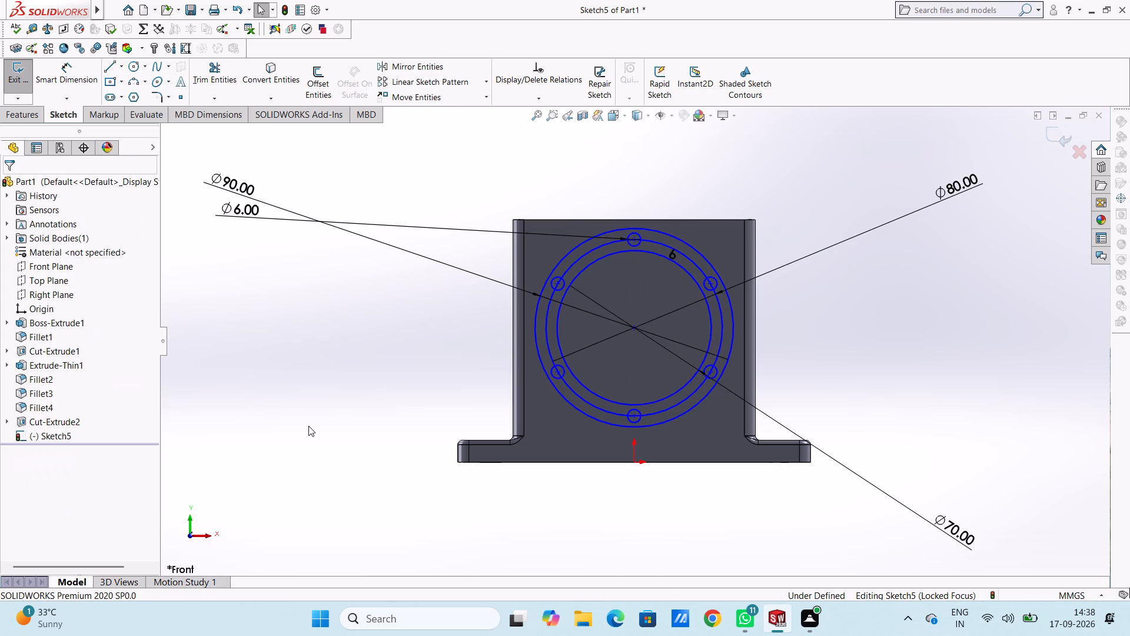
Delete the middle concentric circle that passes through the centres of the small hole circles.
click(571, 266)
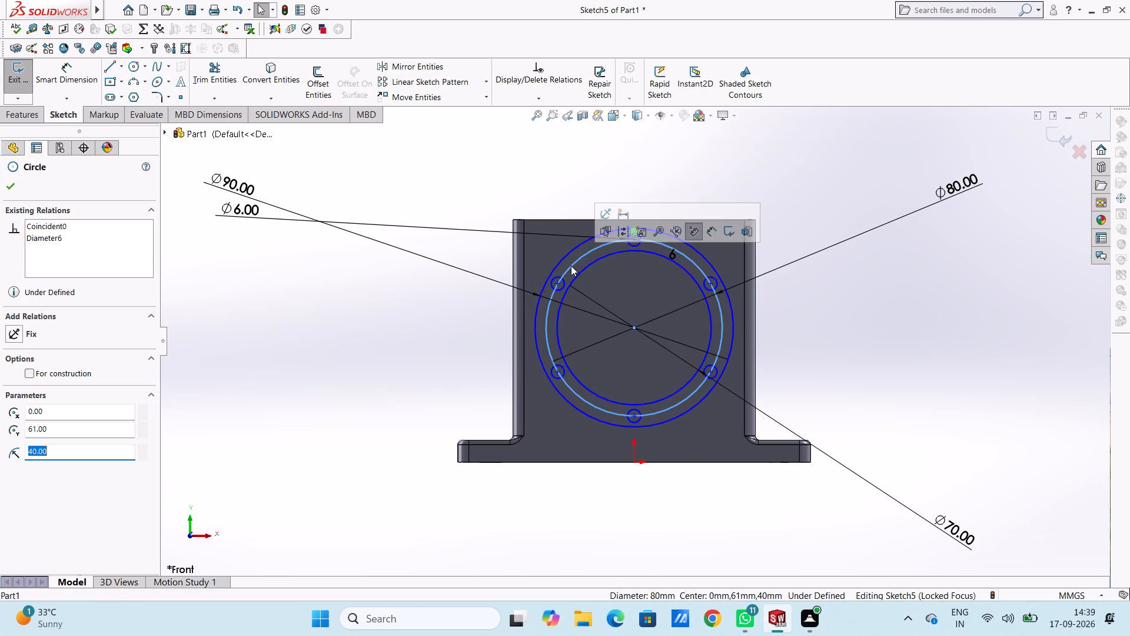
key(Delete)
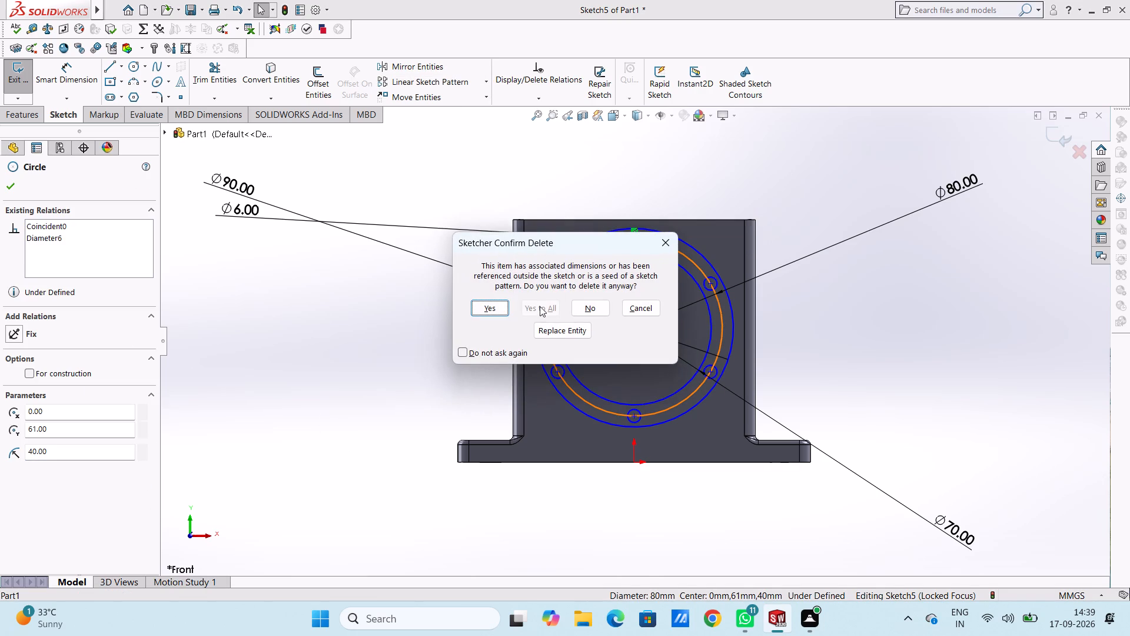
click(494, 304)
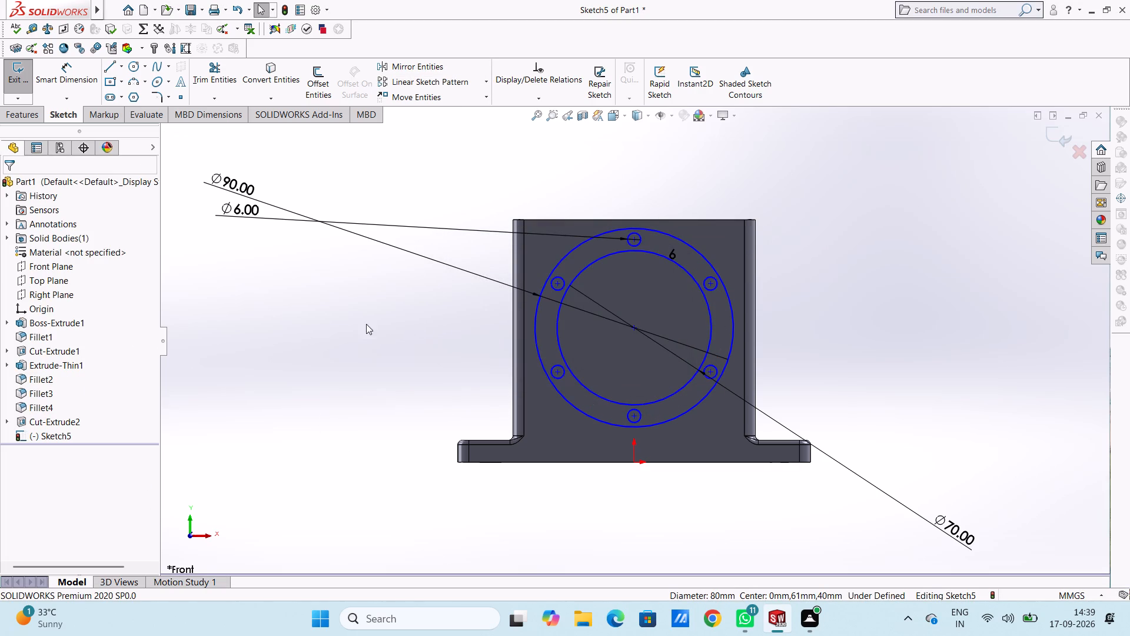
Extrude the ring profile with its six small holes 10 mm outward from the boss's front face.
middle_drag(935, 217, 935, 220)
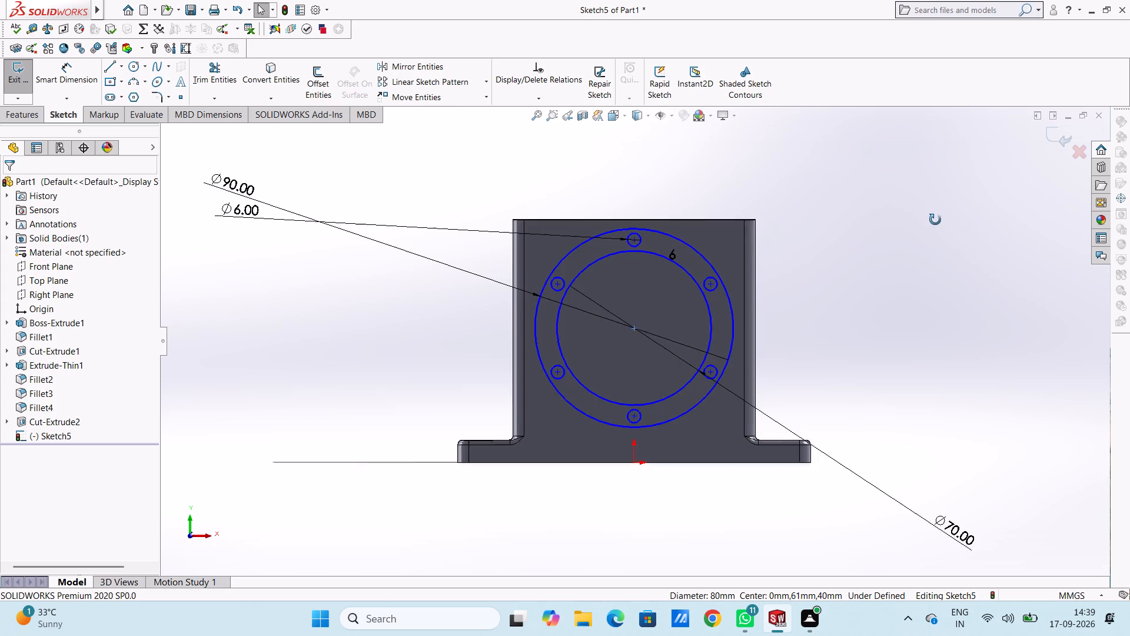
middle_drag(935, 220, 870, 304)
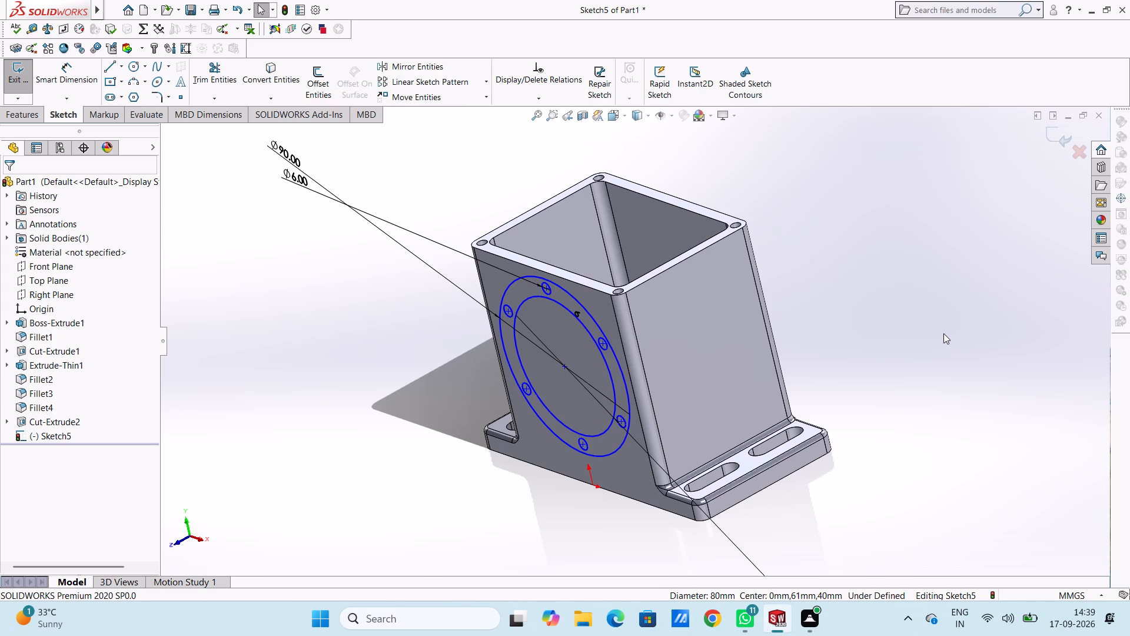
click(22, 117)
click(21, 89)
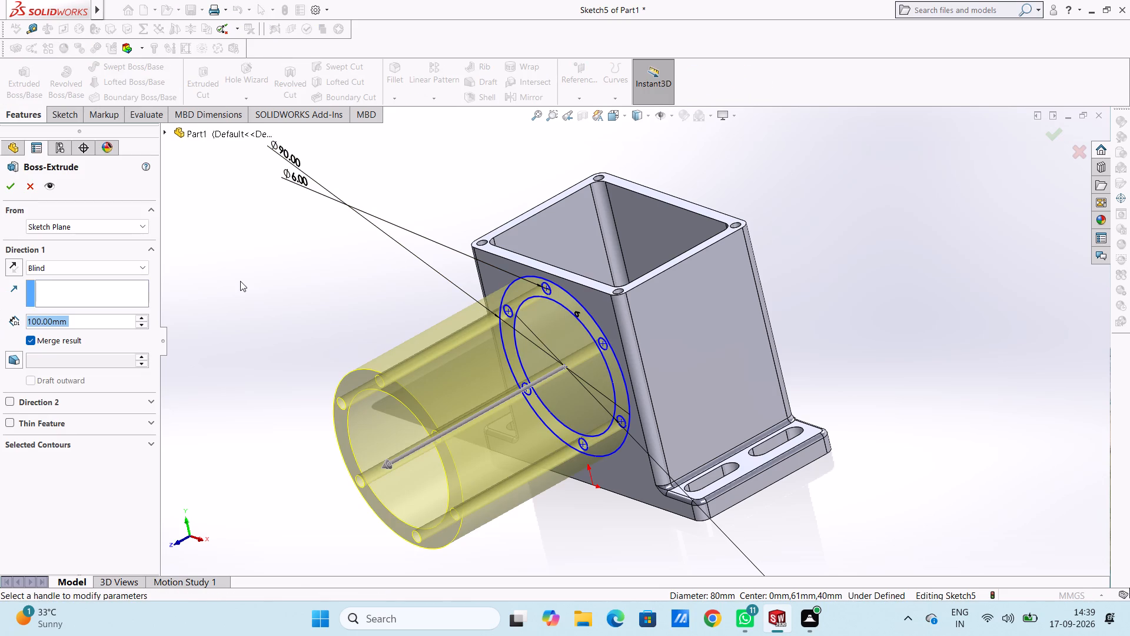
text(10)
key(Return)
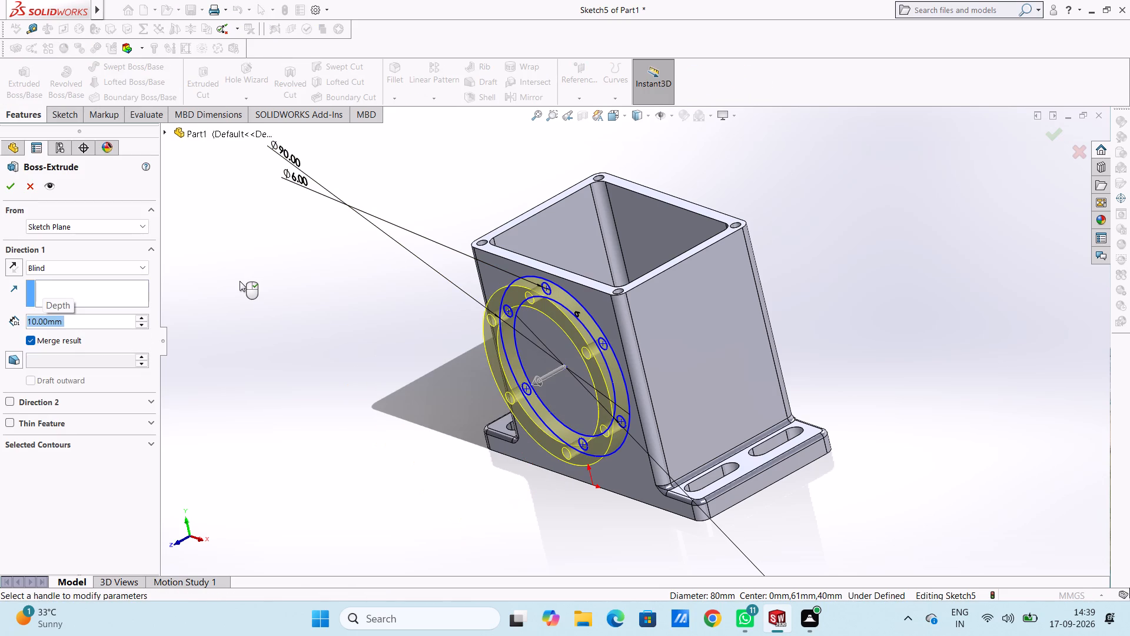
click(10, 188)
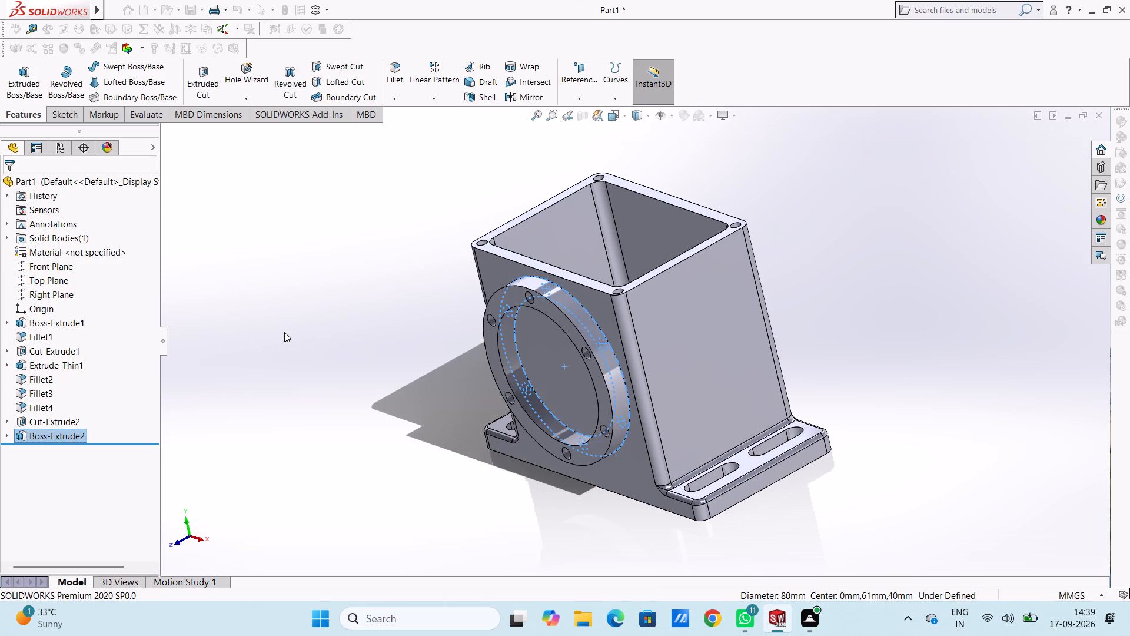
click(284, 332)
Start a new sketch on the boss's circular front face area inside the extruded ring.
middle_drag(284, 324, 332, 333)
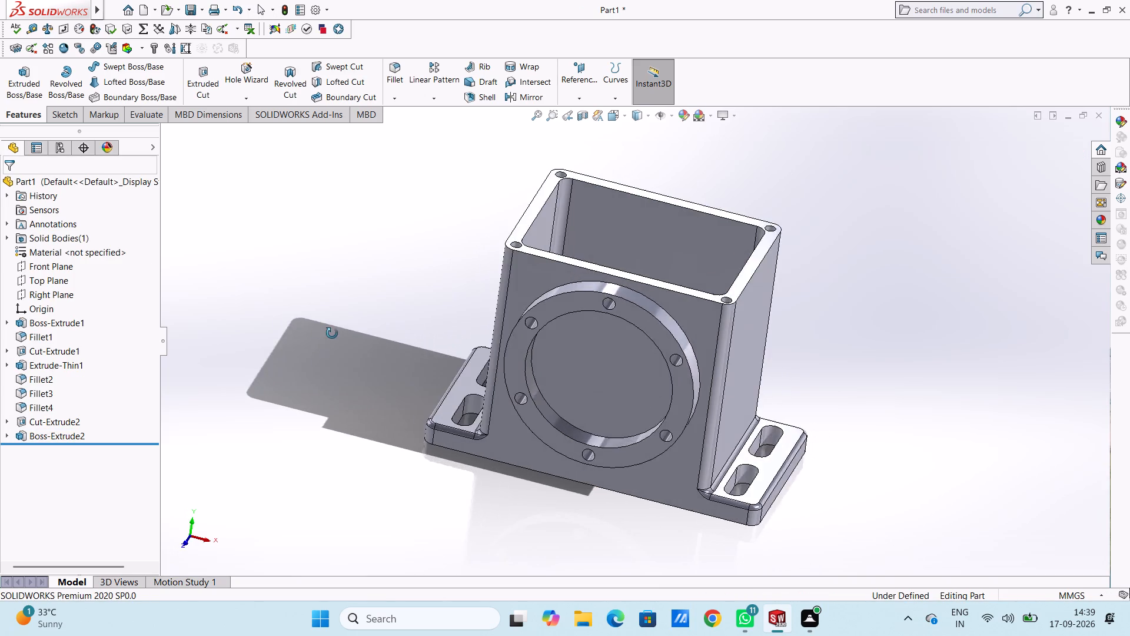
middle_drag(332, 333, 371, 295)
scroll(371, 295, up, 1)
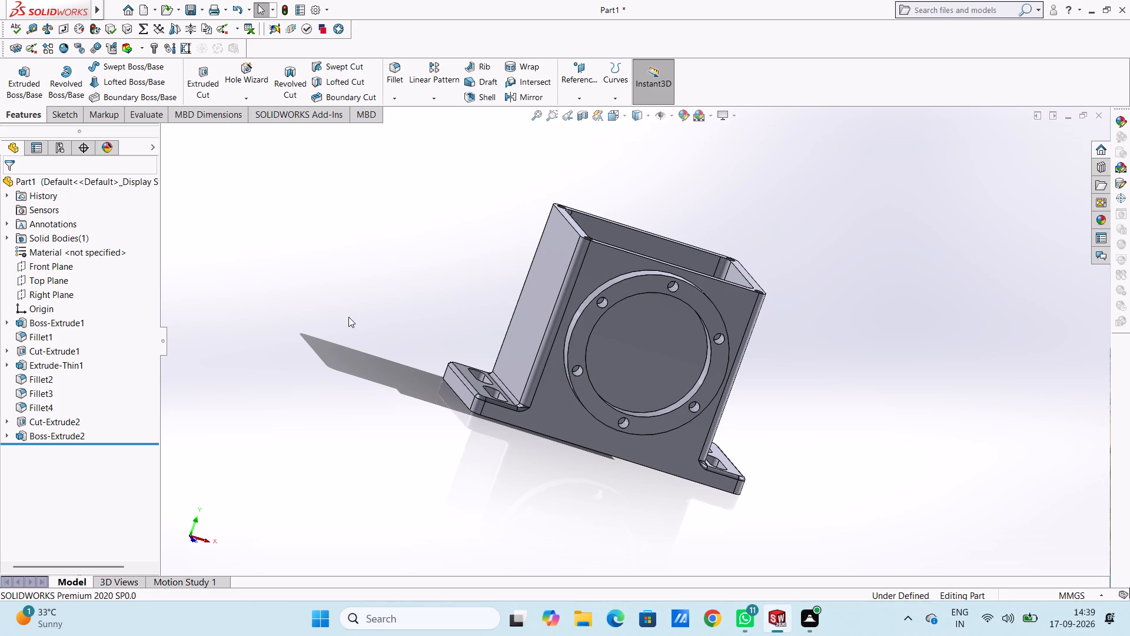
key(ctrl+1)
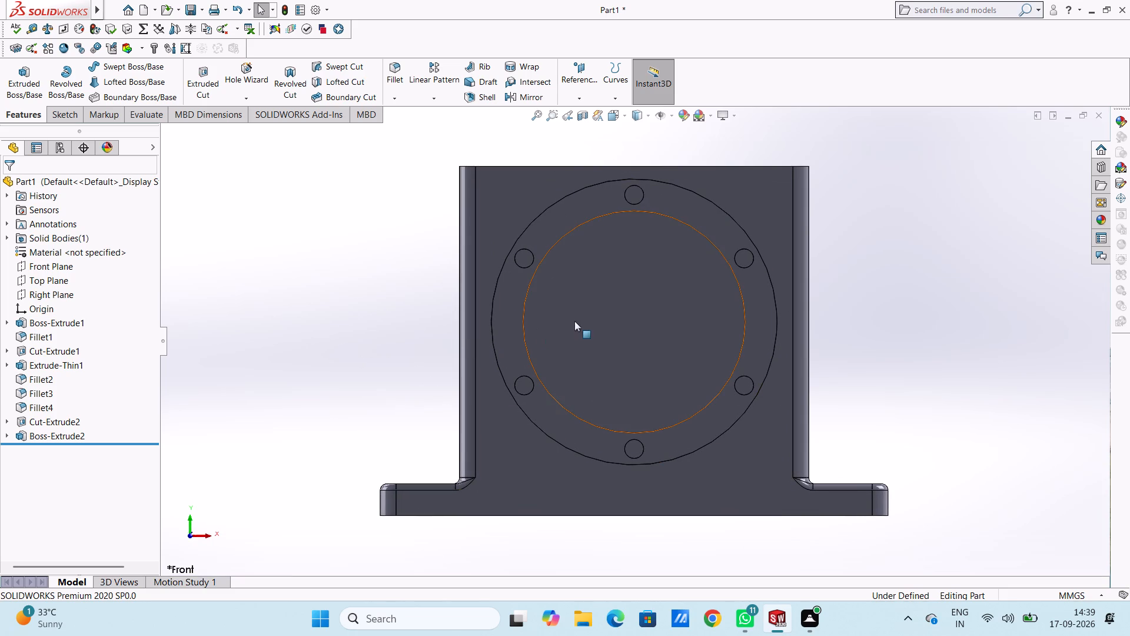
click(602, 324)
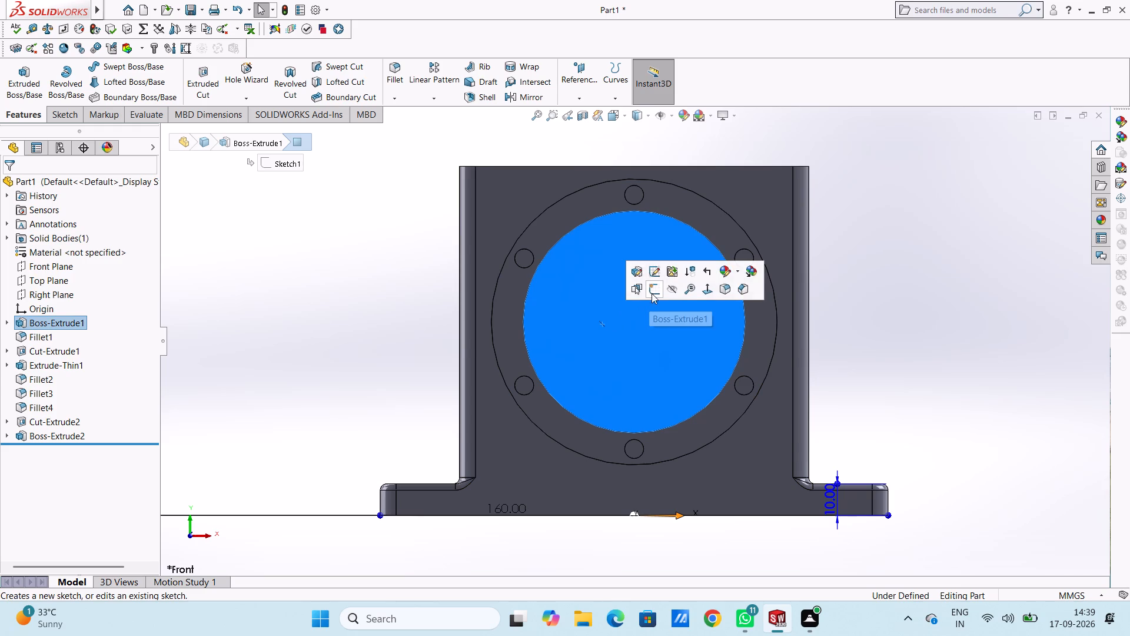
click(652, 286)
click(357, 288)
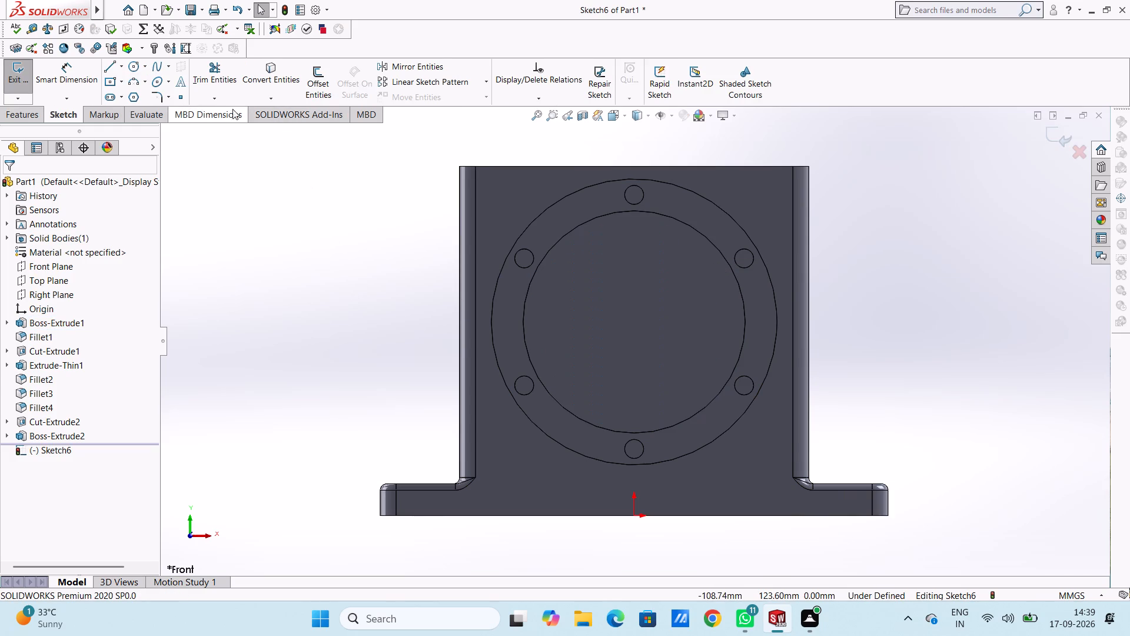
Sketch six circles of radius 3 mm, each centred on and matching one of the ring's bolt holes.
click(132, 65)
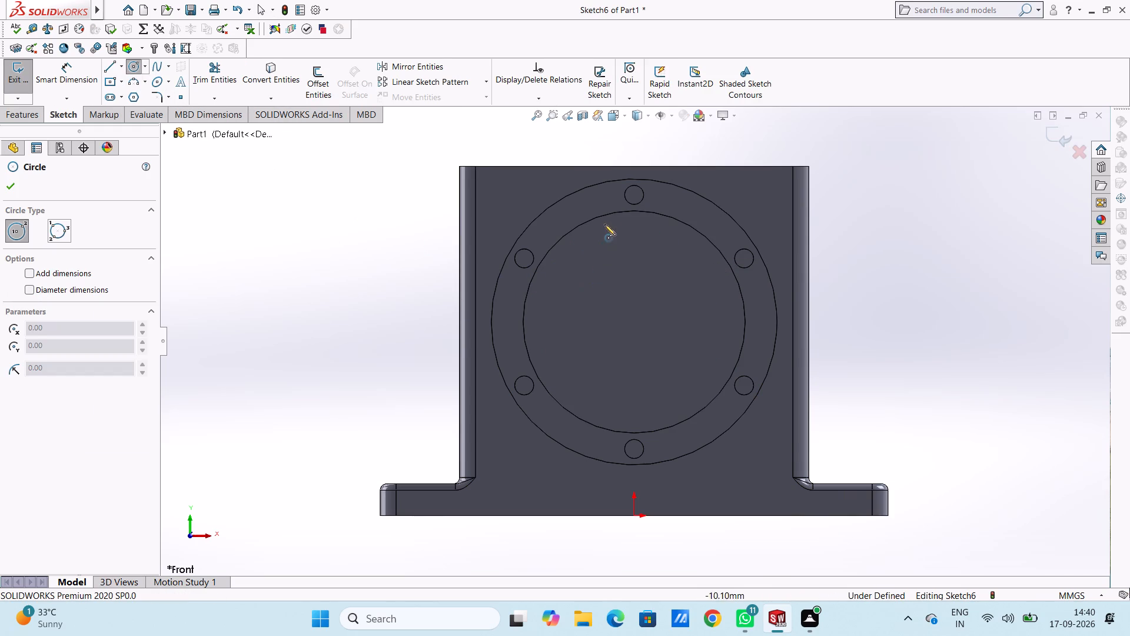
click(636, 193)
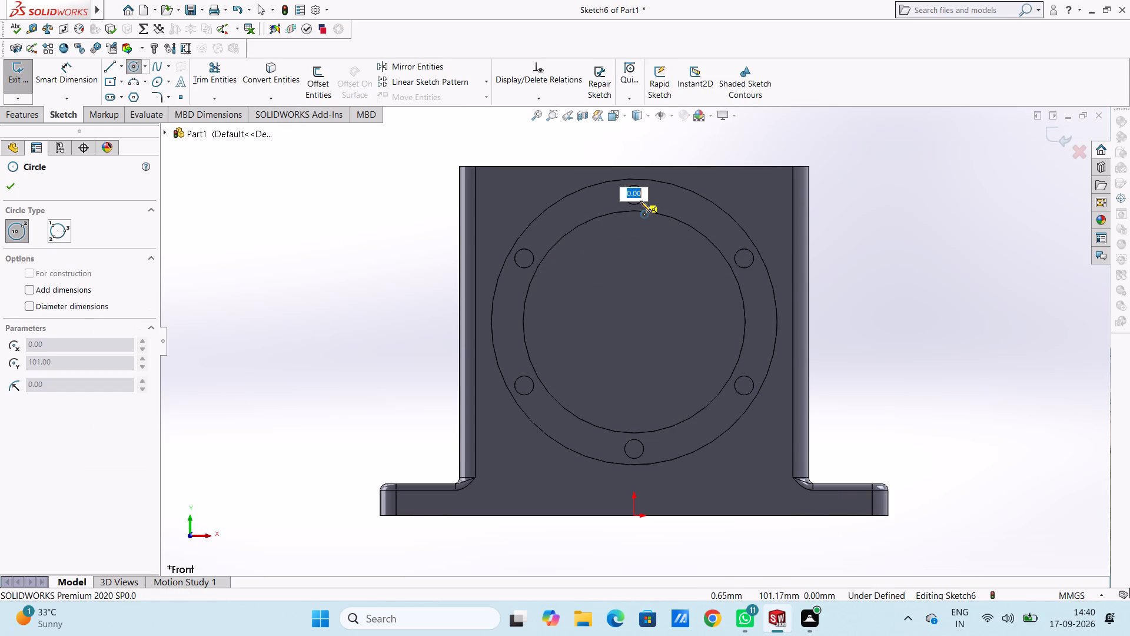
click(640, 206)
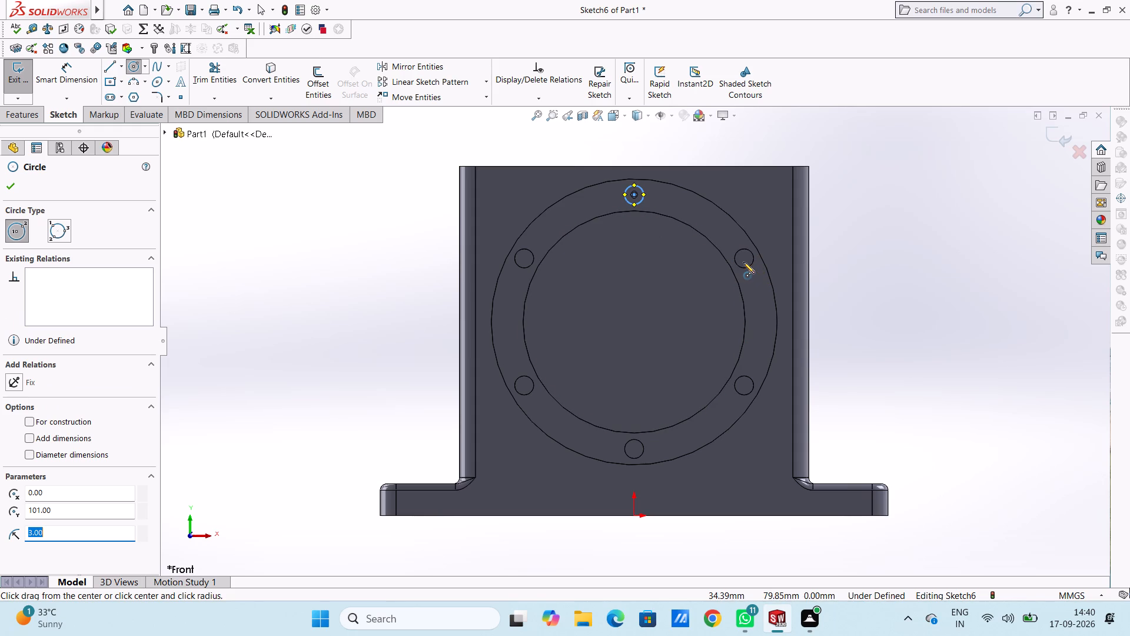
click(743, 260)
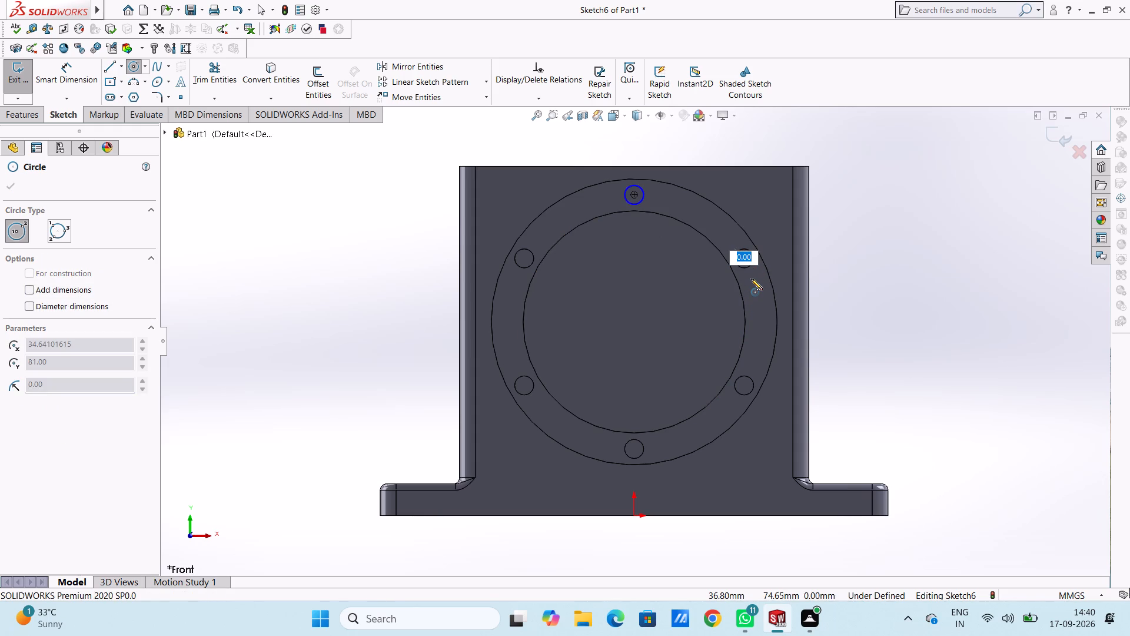
key(3)
key(Return)
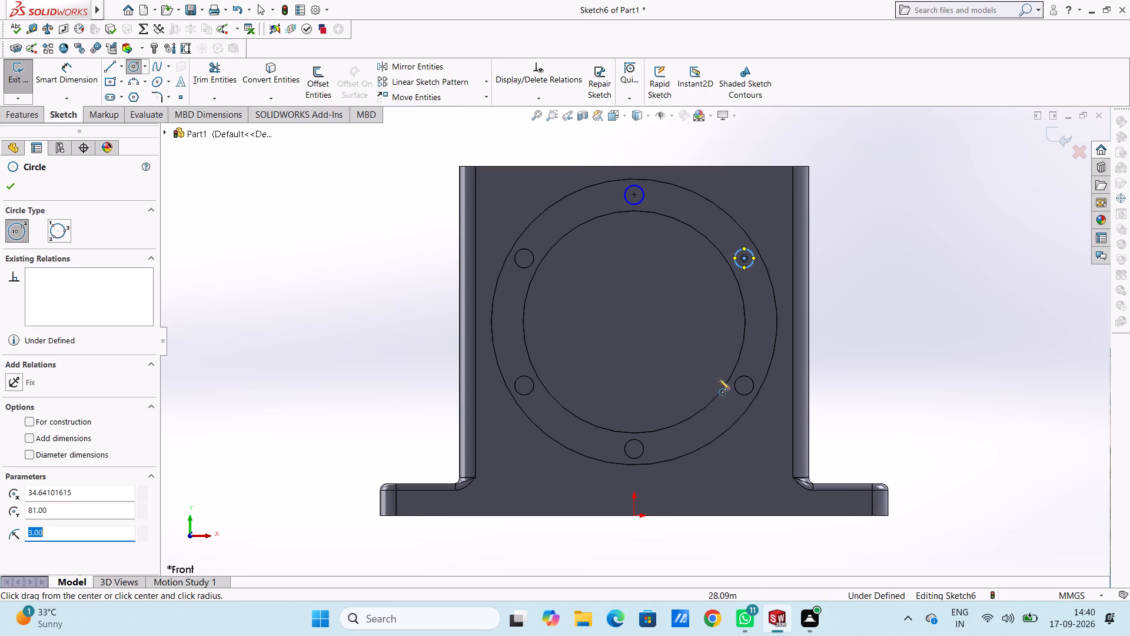
click(744, 388)
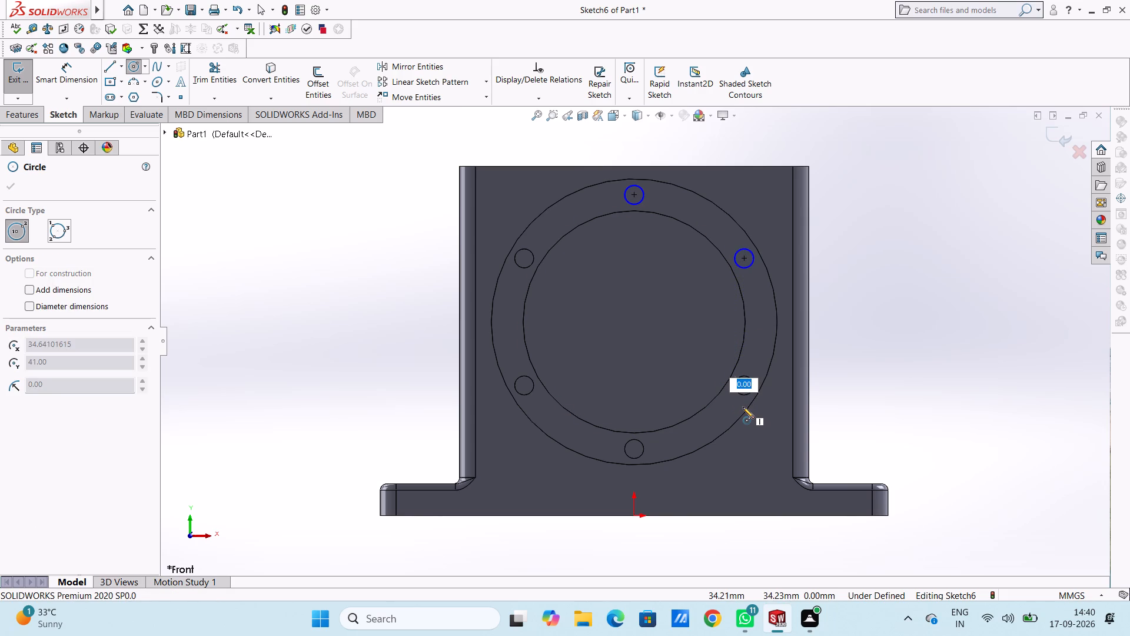
key(3)
key(Return)
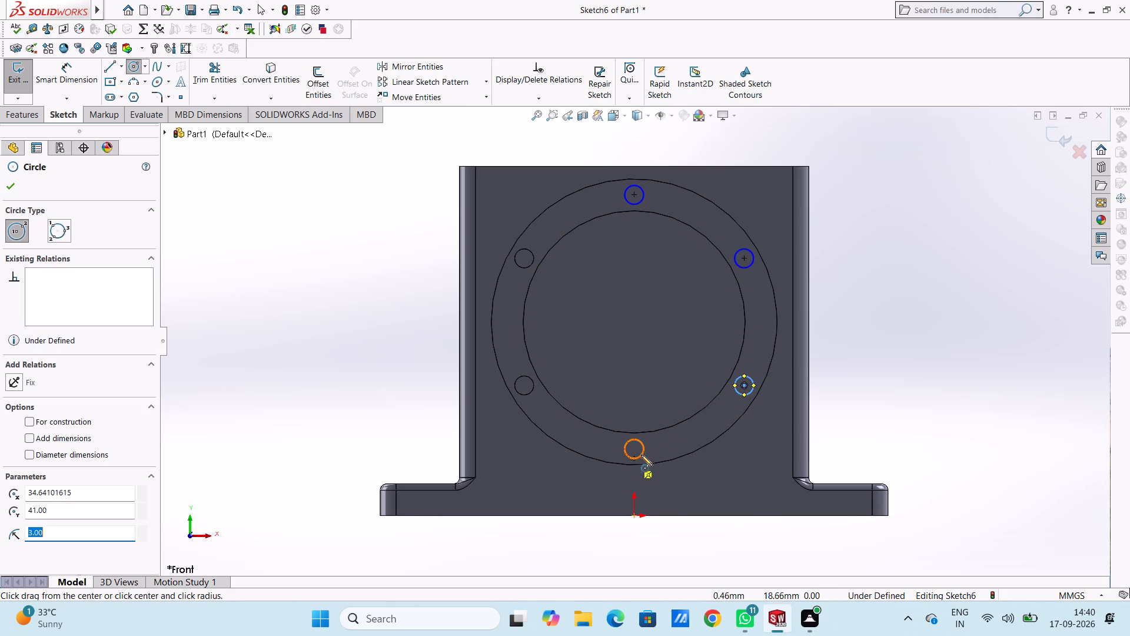
click(635, 450)
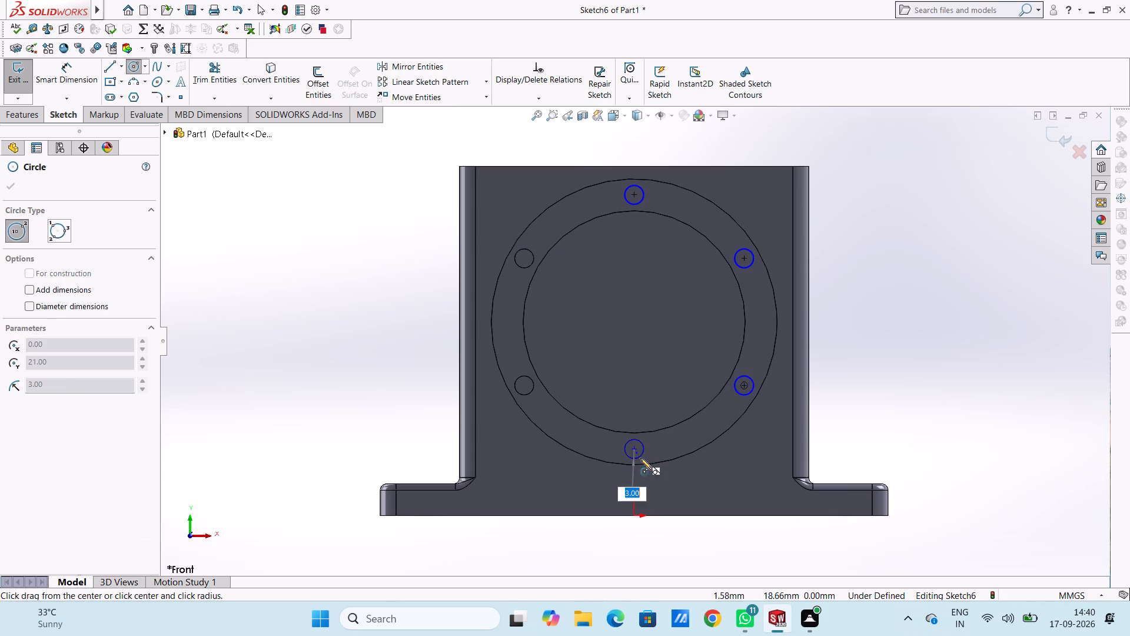
click(643, 458)
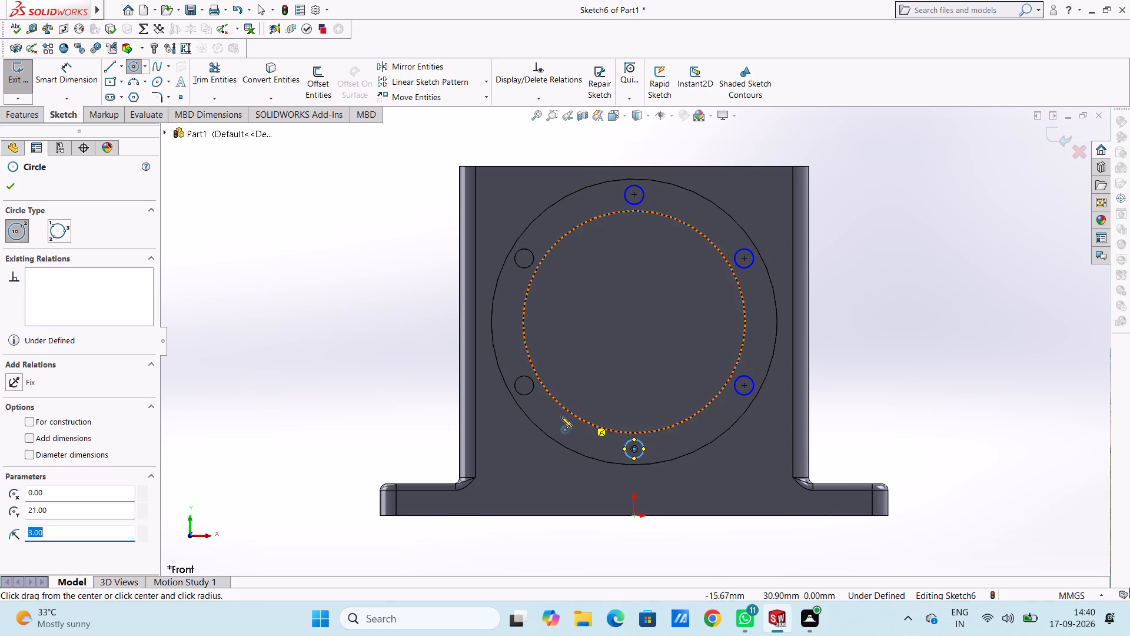
click(525, 386)
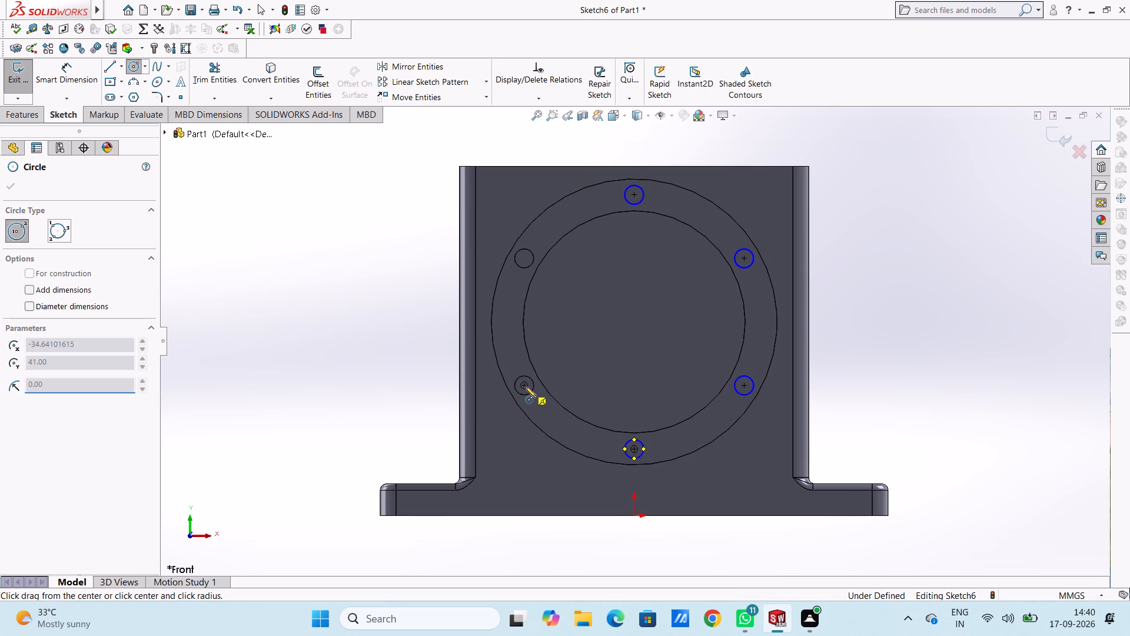
click(530, 396)
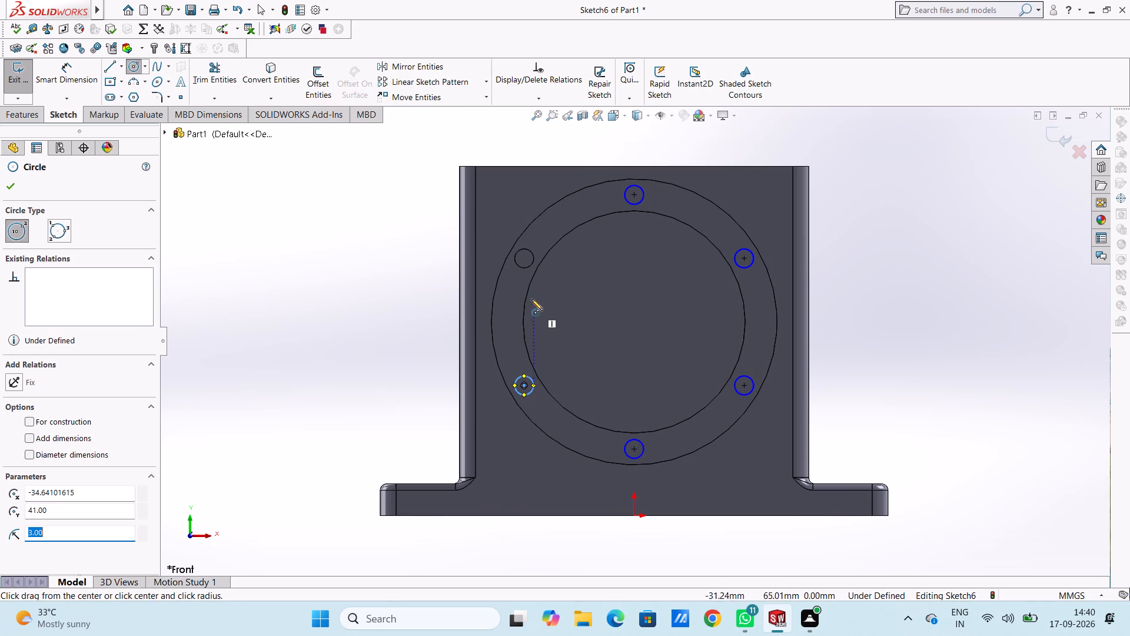
click(525, 259)
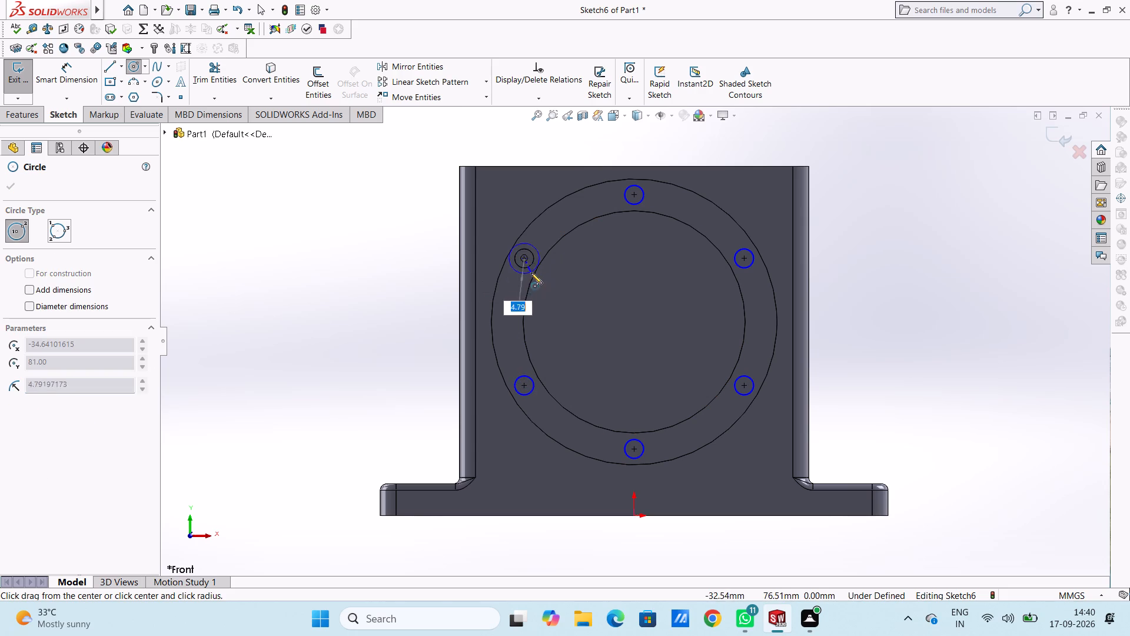
click(531, 268)
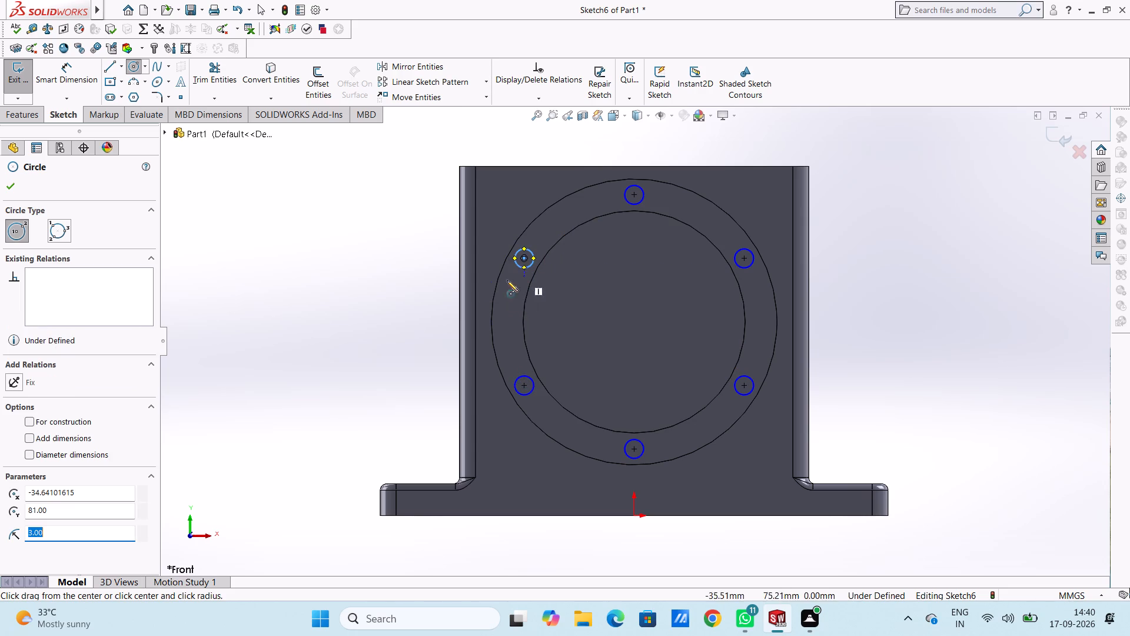
Sketch a circle of radius 35 mm from the ring's centre, coinciding with its inner edge.
click(635, 324)
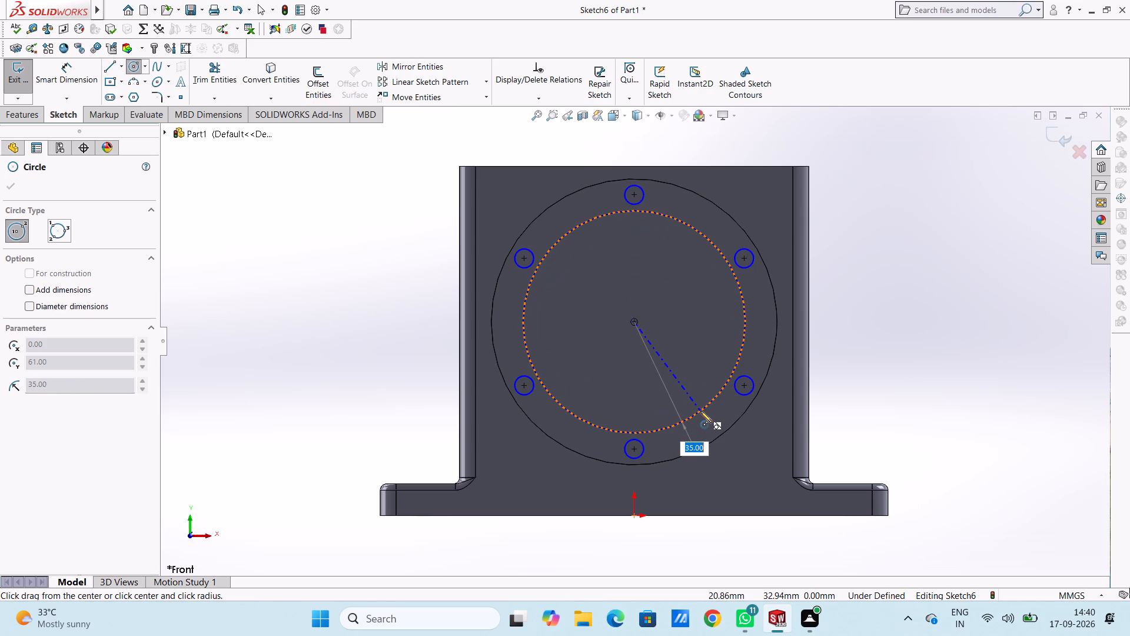
click(700, 411)
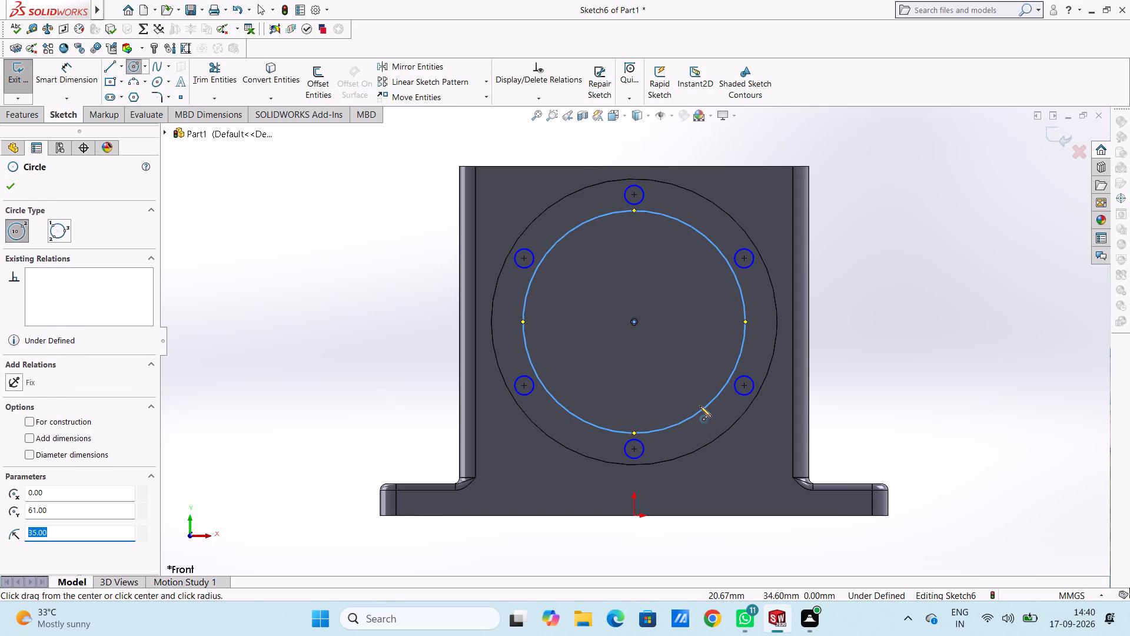
key(Escape)
key(Escape)
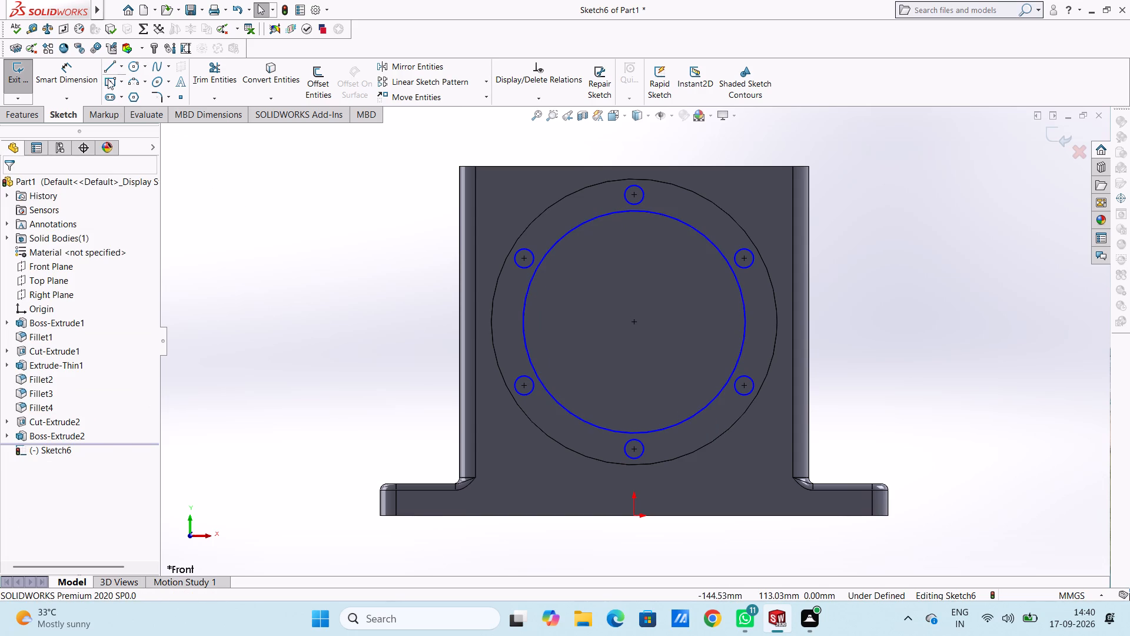
Dimension the diameter of the large central circle inside the ring.
click(85, 72)
click(526, 298)
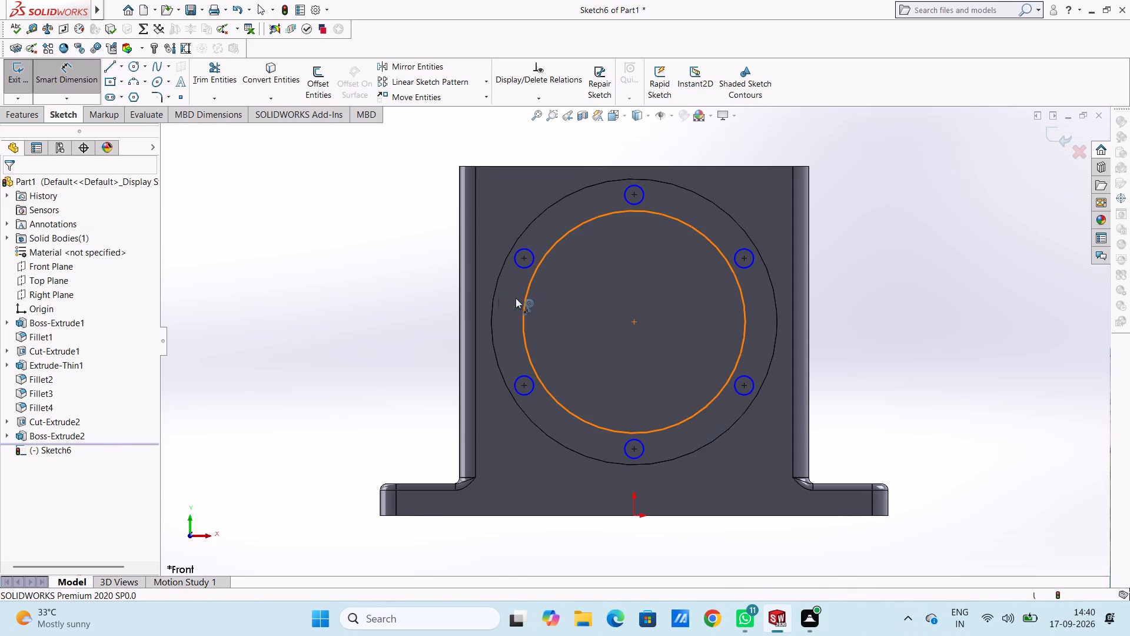
click(295, 172)
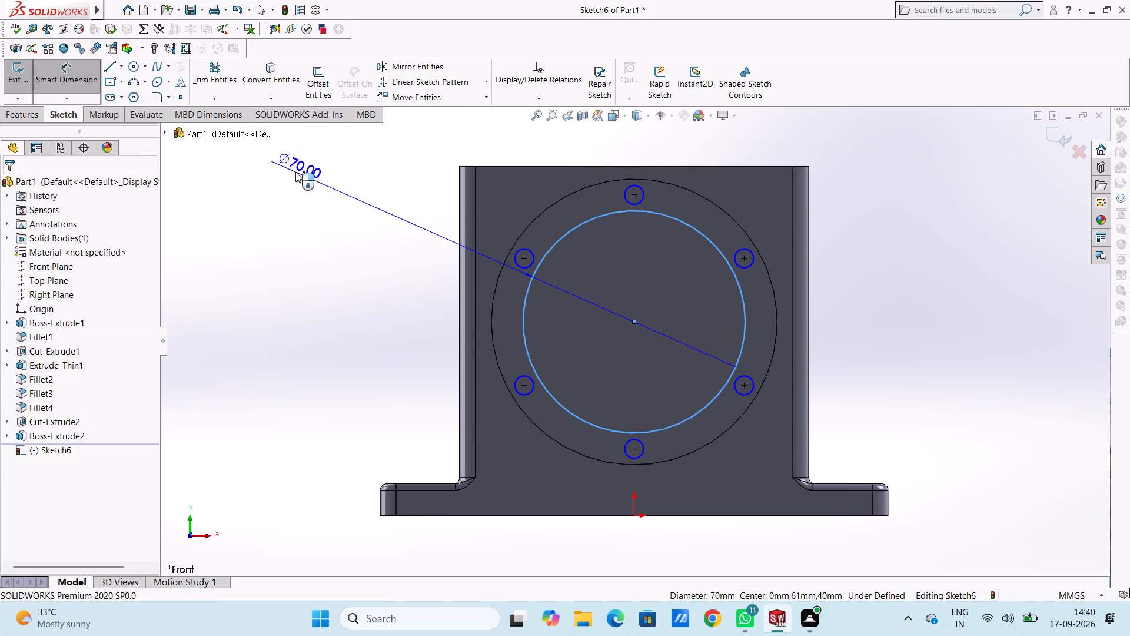
click(248, 155)
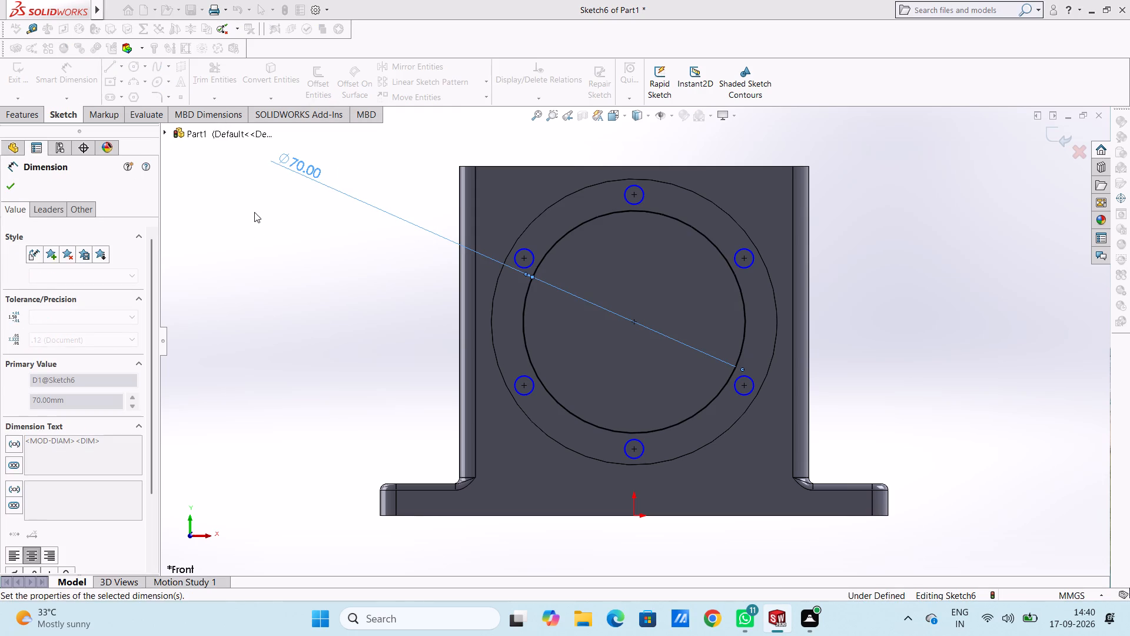
click(257, 229)
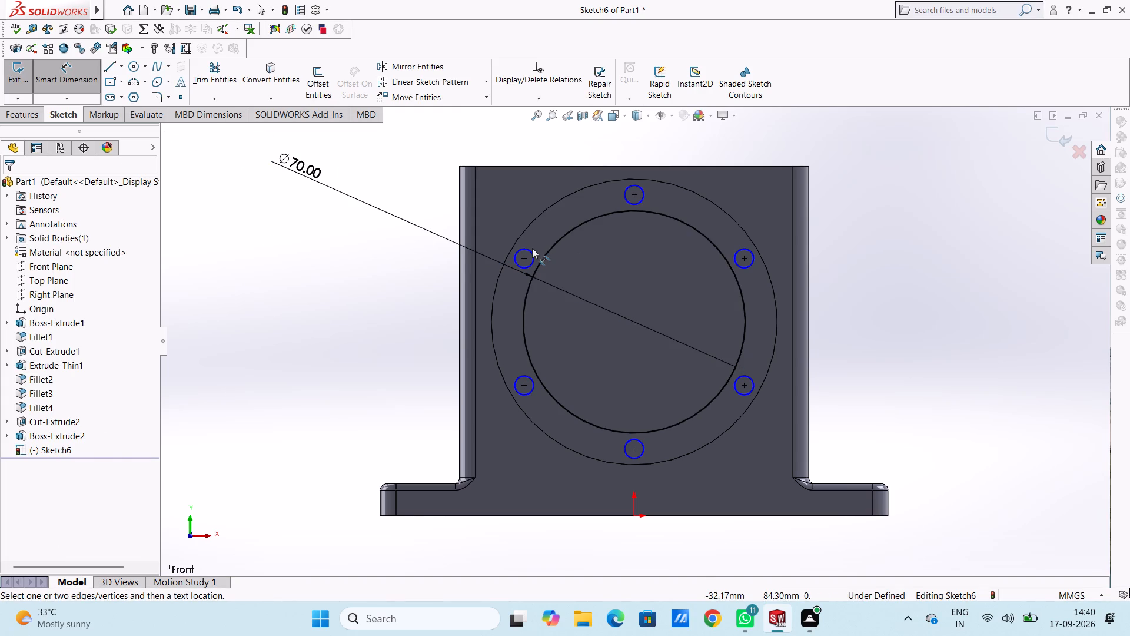
Dimension the diameters of the three upper bolt-hole circles: the upper-left, the topmost and the upper-right one.
click(531, 249)
click(296, 206)
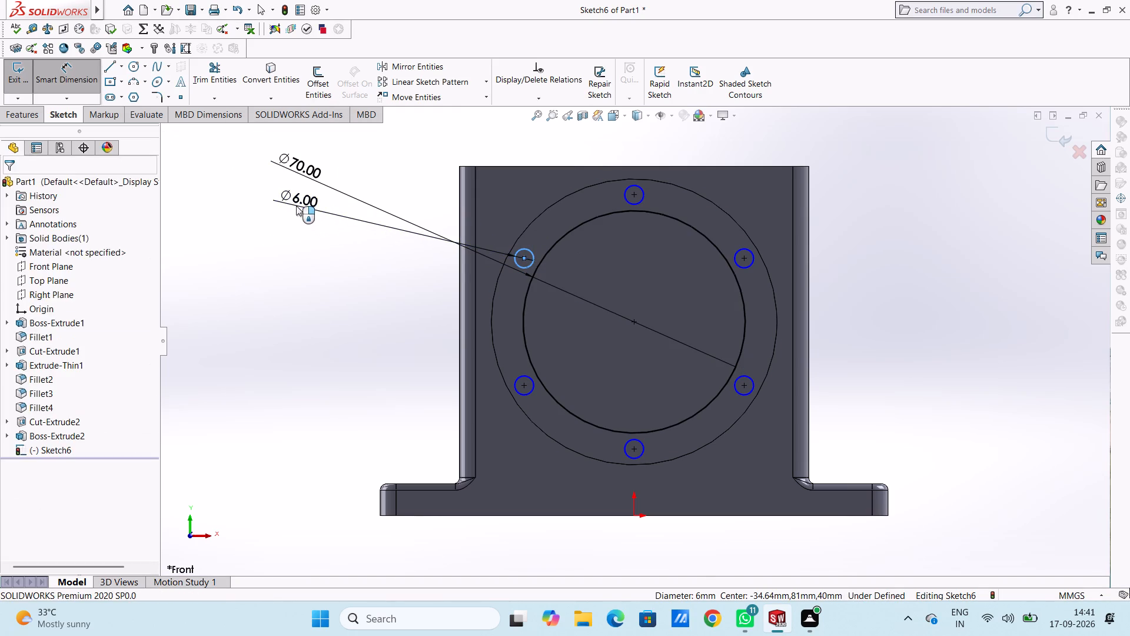
click(251, 187)
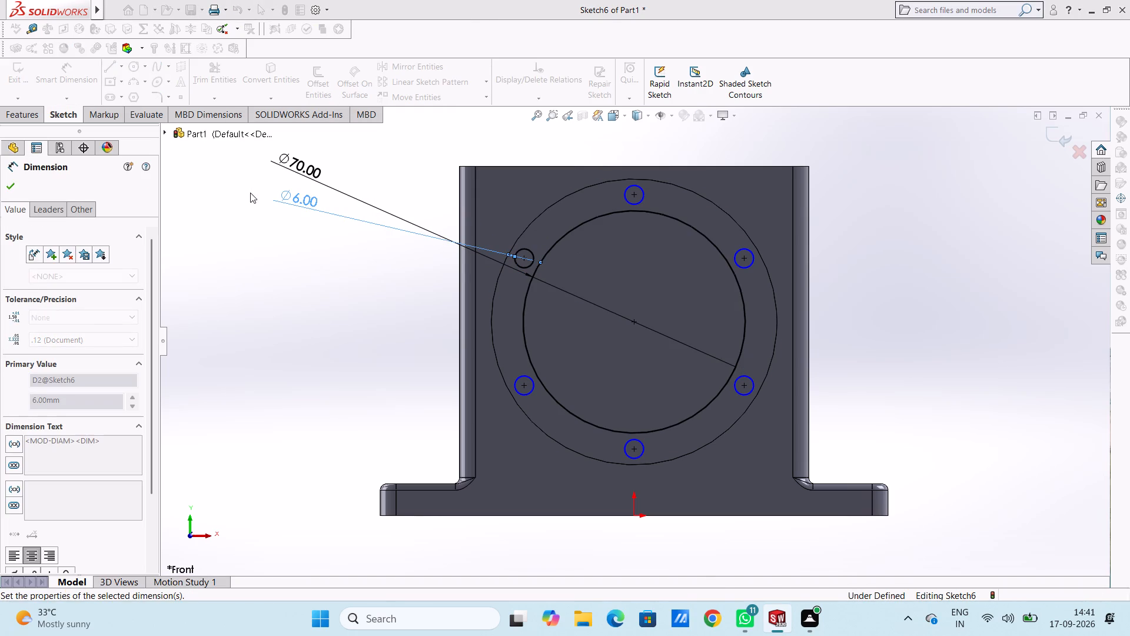
click(250, 197)
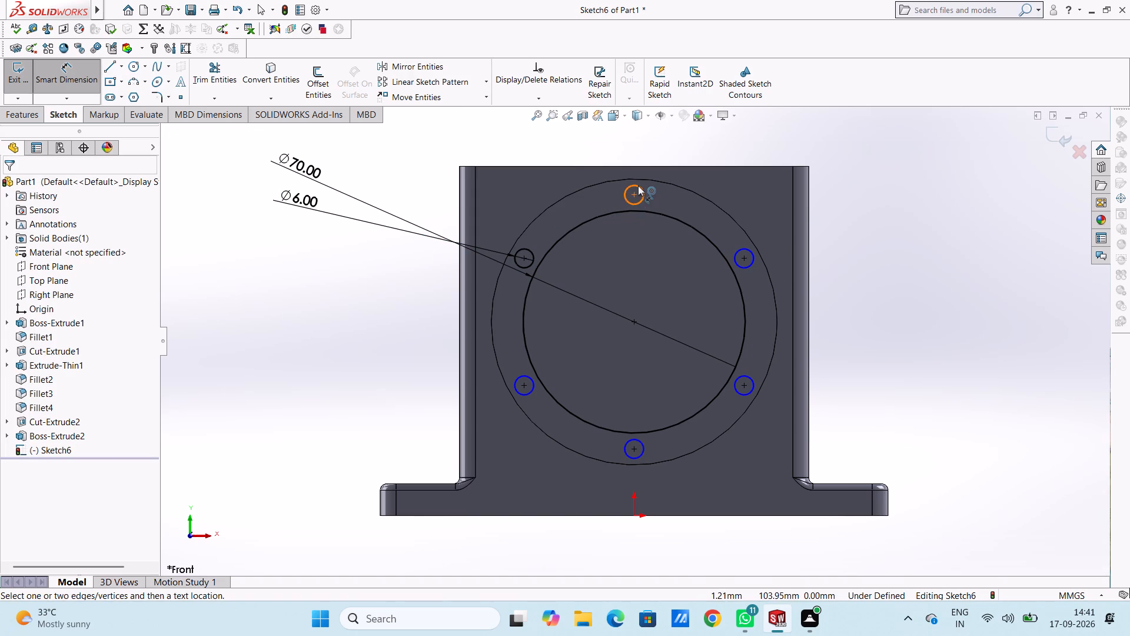
click(638, 185)
click(963, 283)
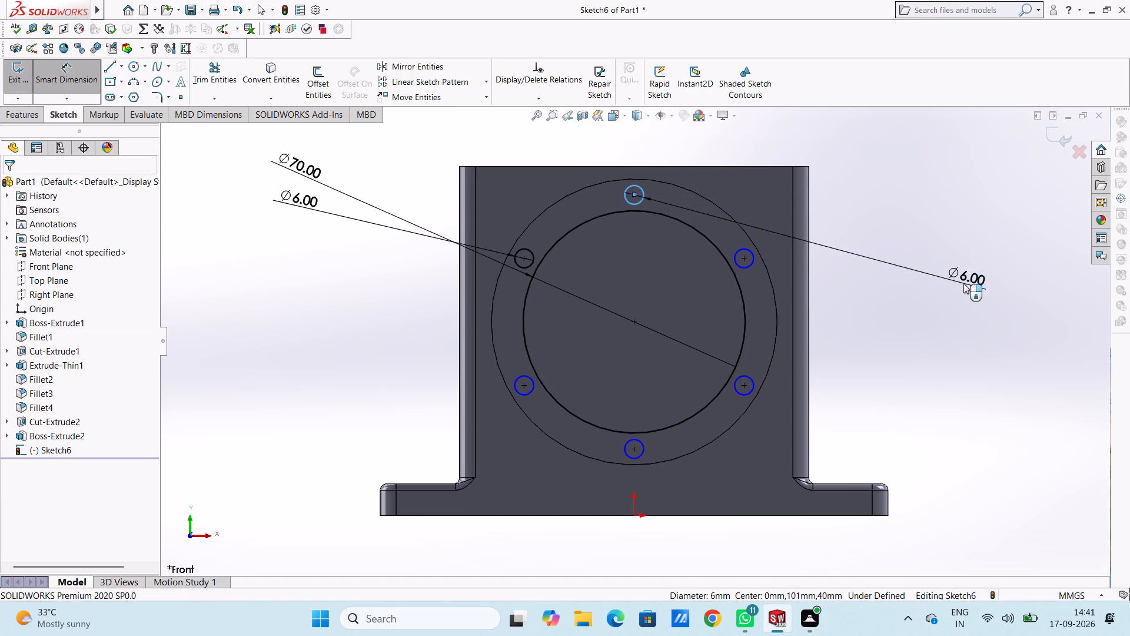
click(914, 268)
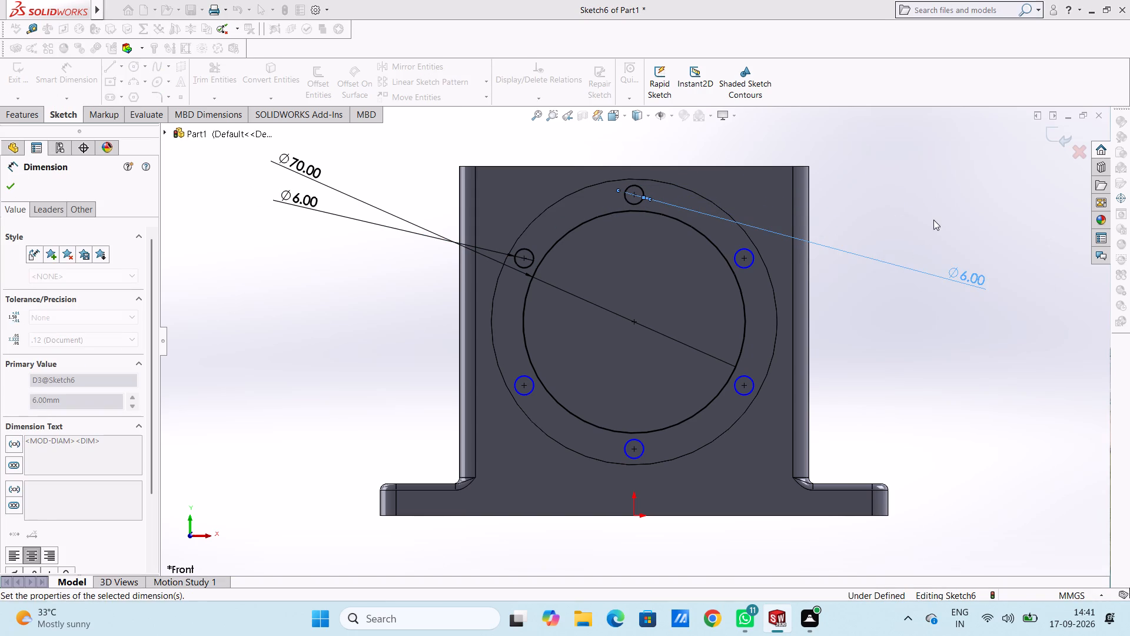
click(934, 220)
click(755, 252)
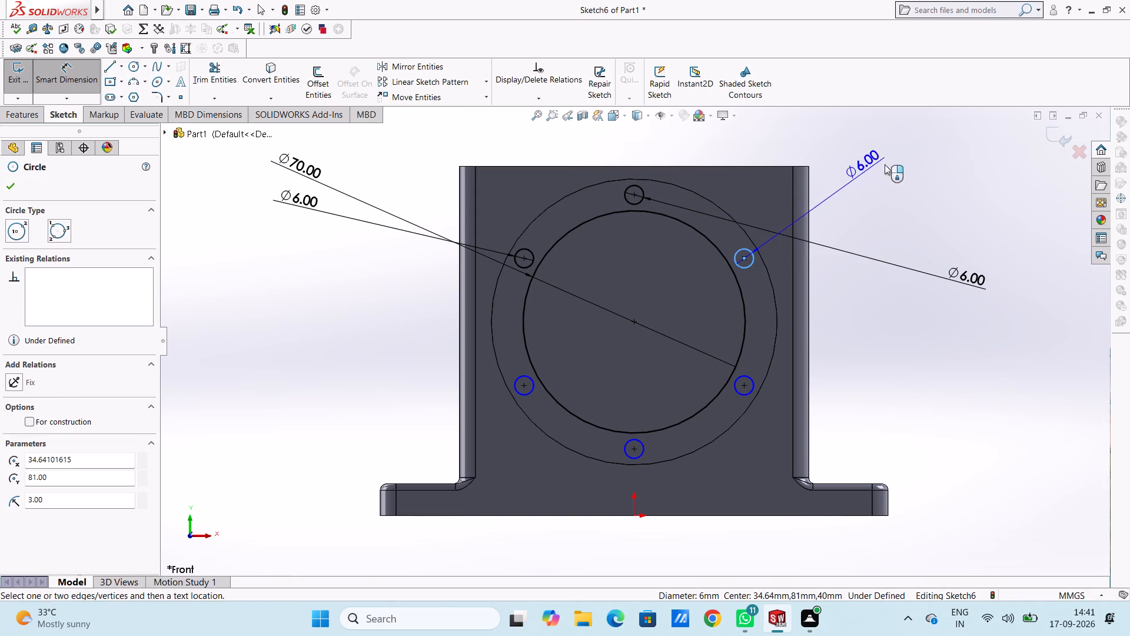
click(892, 161)
click(843, 148)
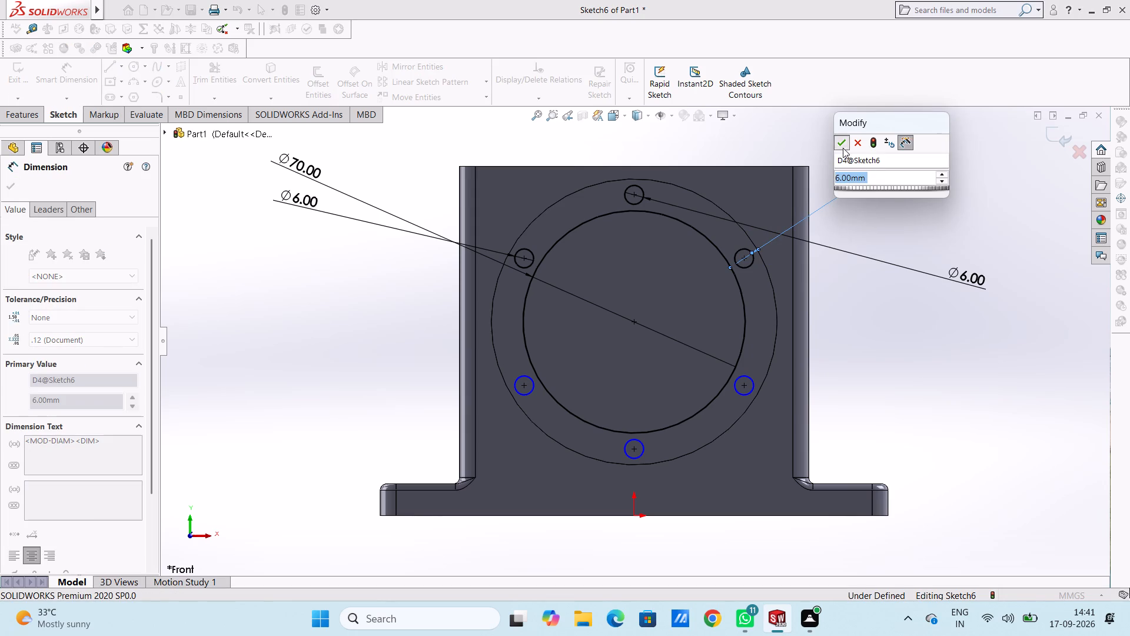
click(866, 239)
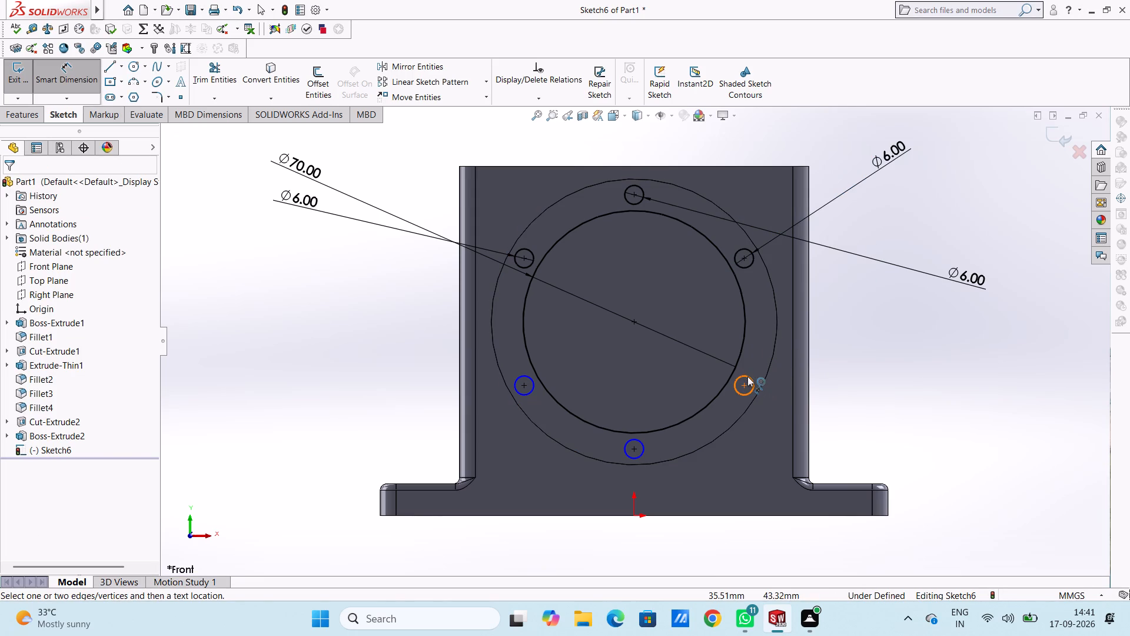
Dimension the diameters of the three lower bolt-hole circles: the lower-right, the lower-left and the bottommost one.
click(747, 376)
click(935, 227)
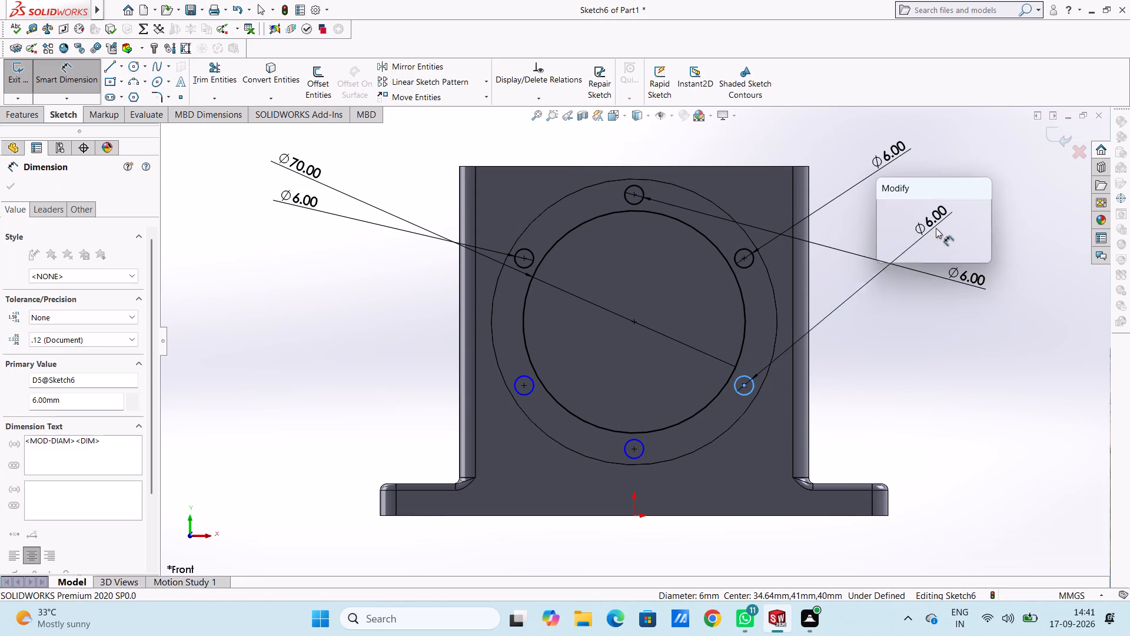
click(890, 207)
click(865, 249)
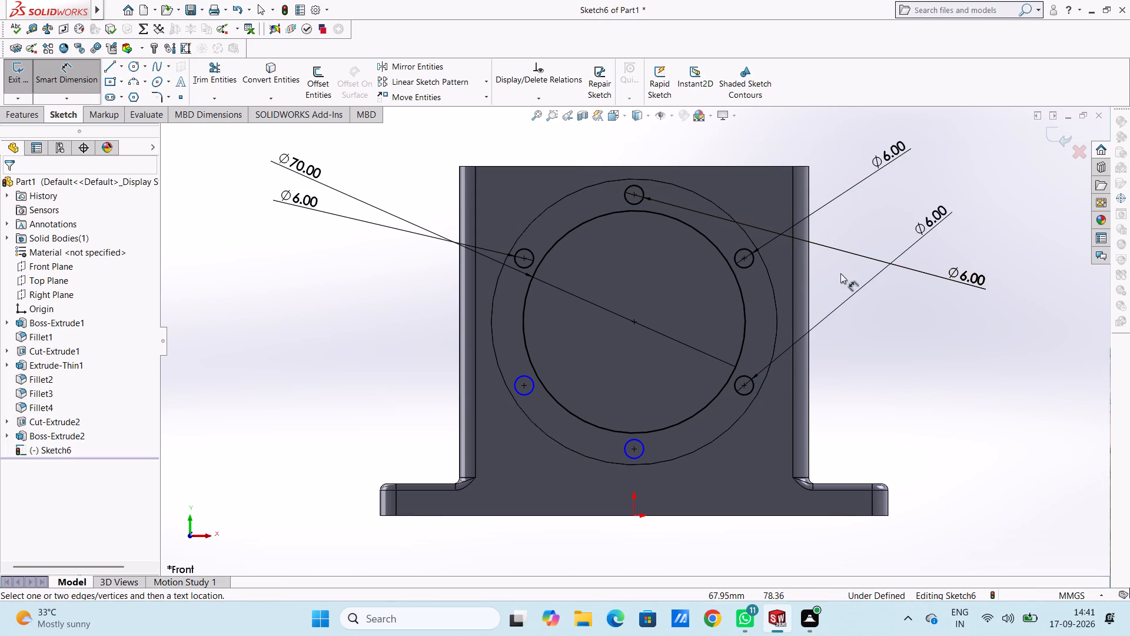
click(518, 392)
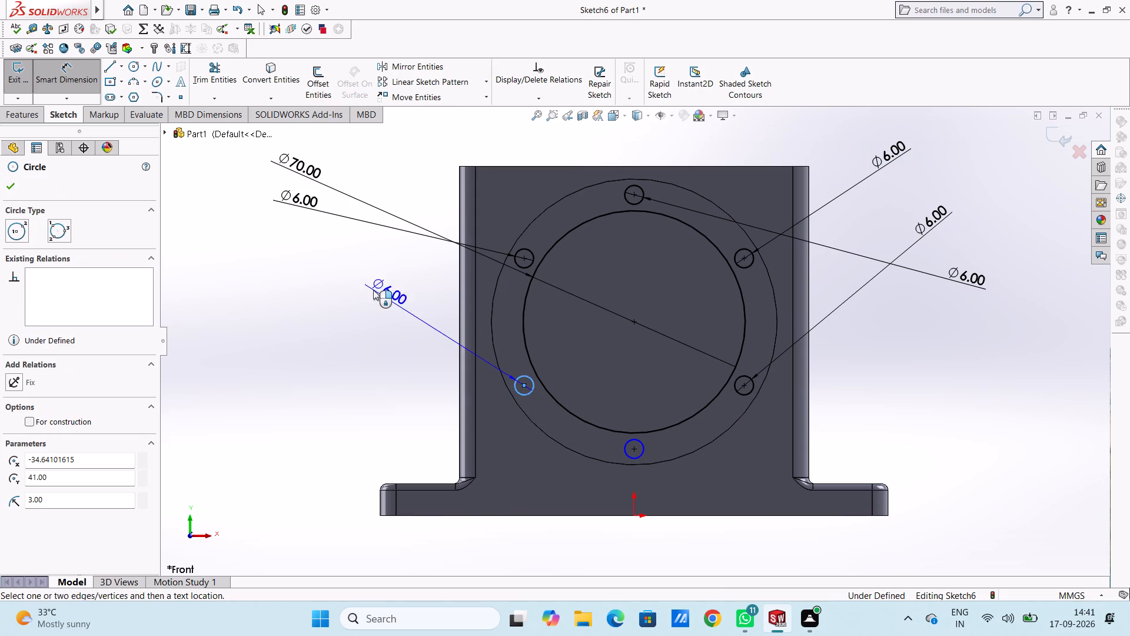
click(350, 282)
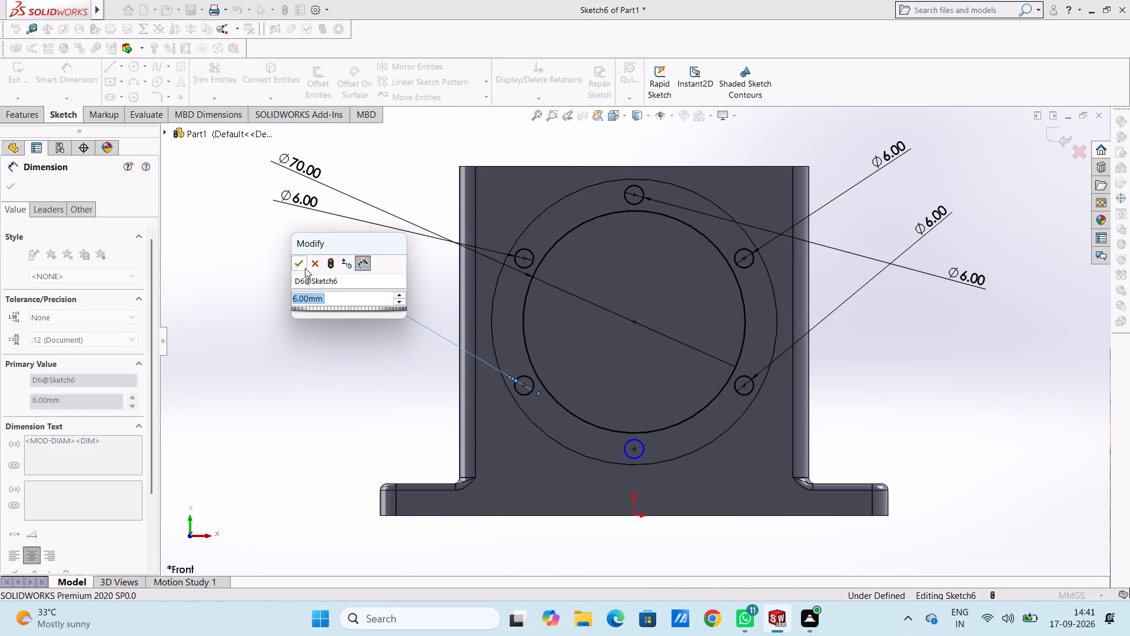
click(305, 267)
click(304, 268)
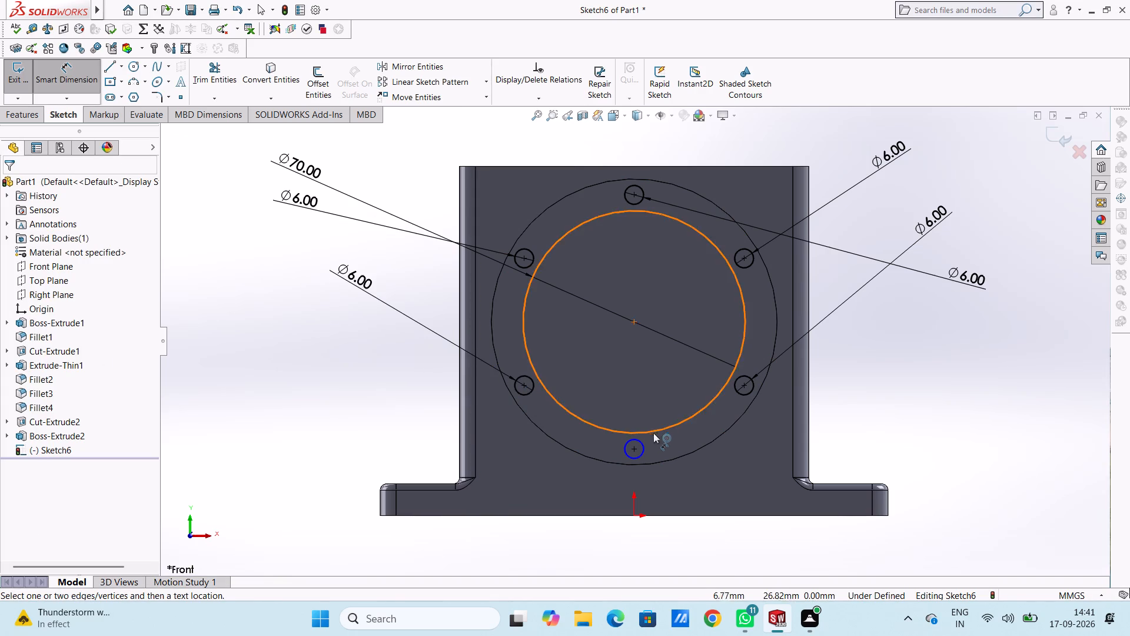
click(642, 442)
click(958, 392)
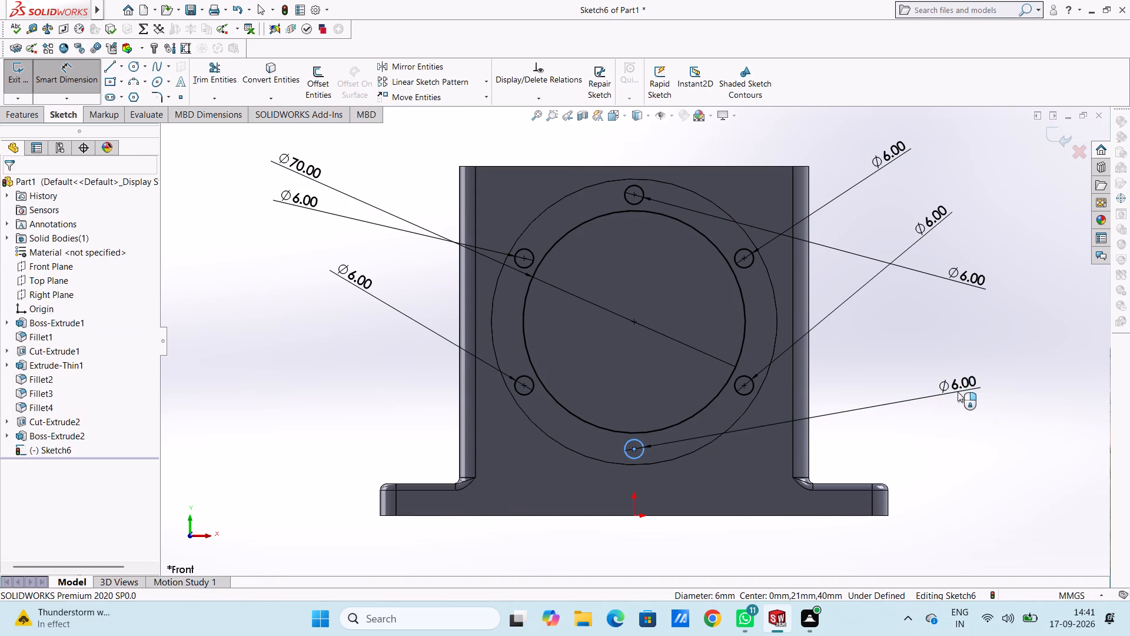
click(910, 374)
click(907, 353)
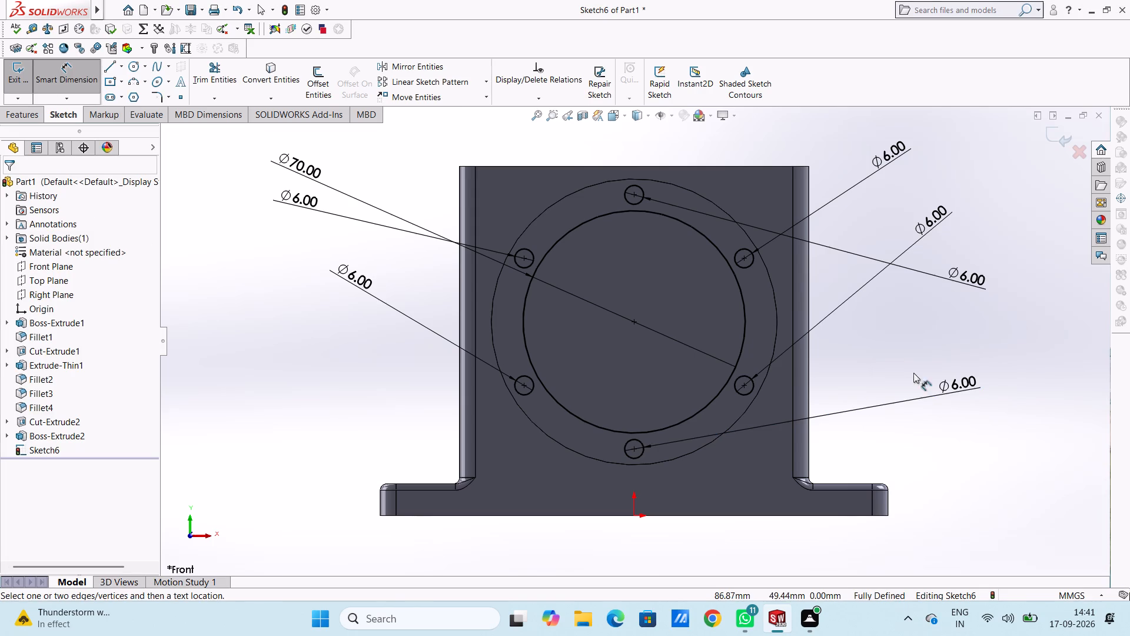
Extrude-cut the central circle and six bolt-hole circles 100 mm deep (Blind) from the front face through the boss walls.
middle_drag(976, 456, 933, 457)
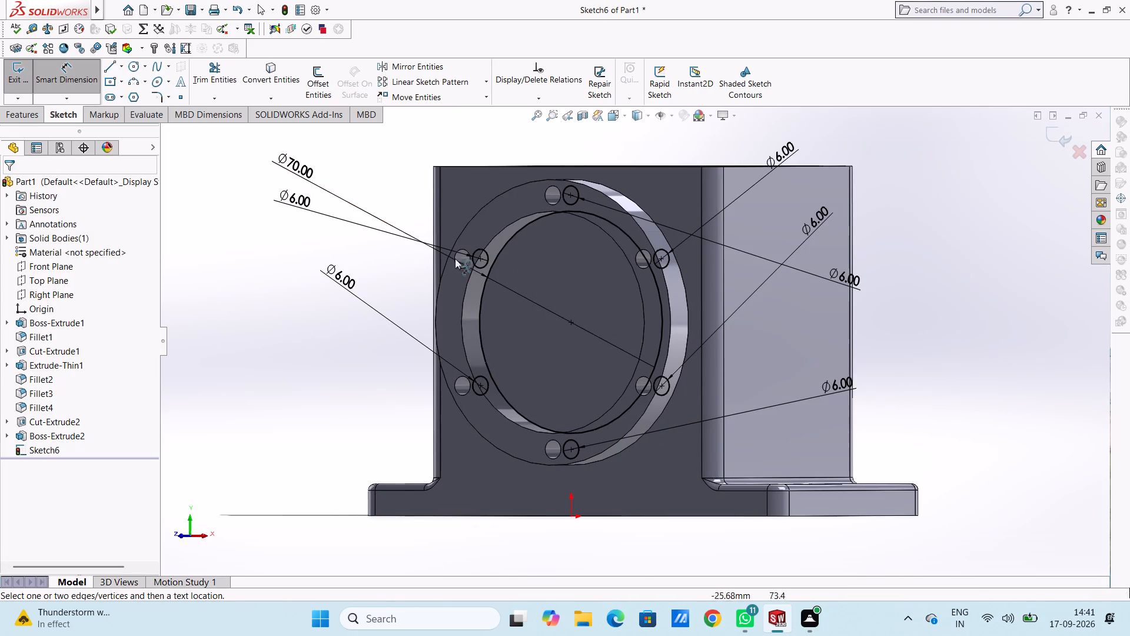
click(72, 72)
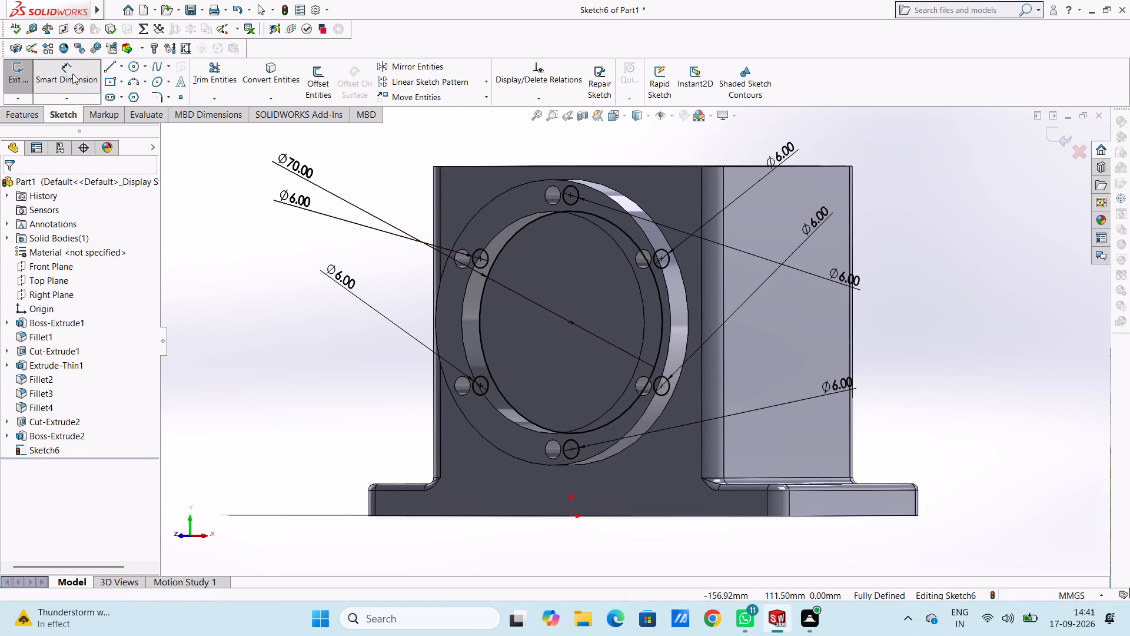
click(26, 114)
click(216, 82)
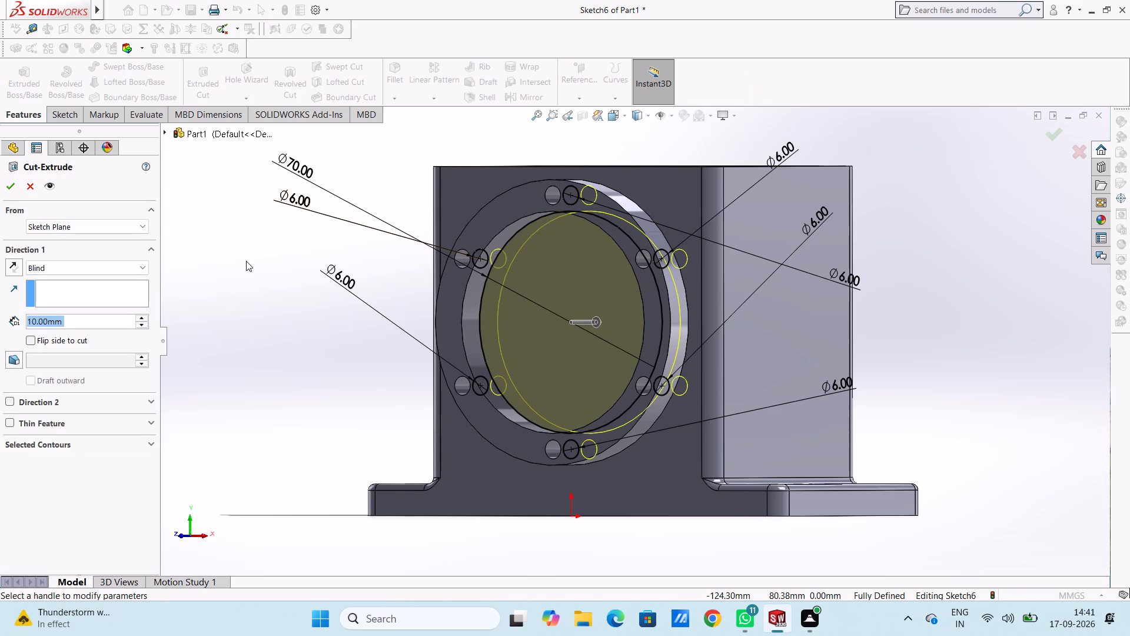
text(100)
key(Return)
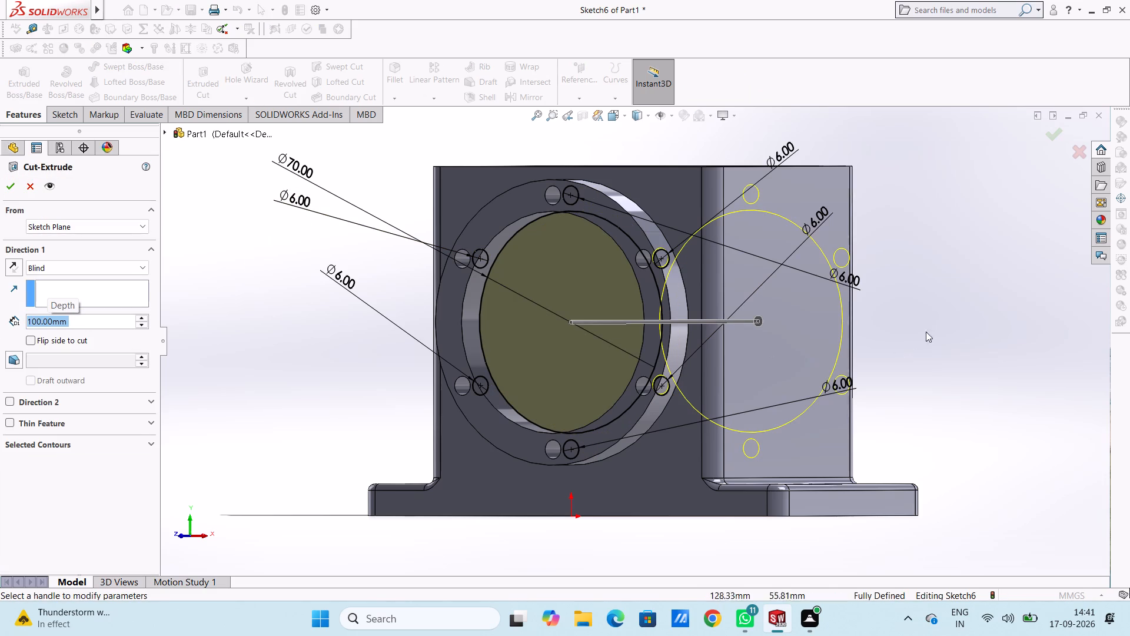
middle_drag(941, 323, 959, 350)
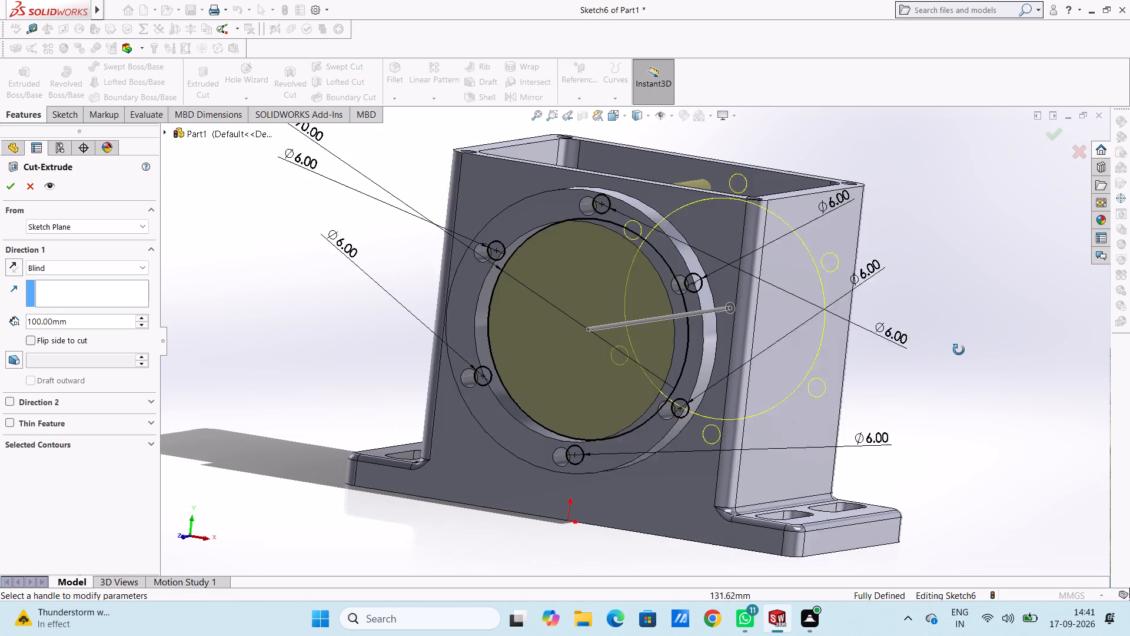
middle_drag(959, 350, 959, 350)
scroll(959, 350, up, 1)
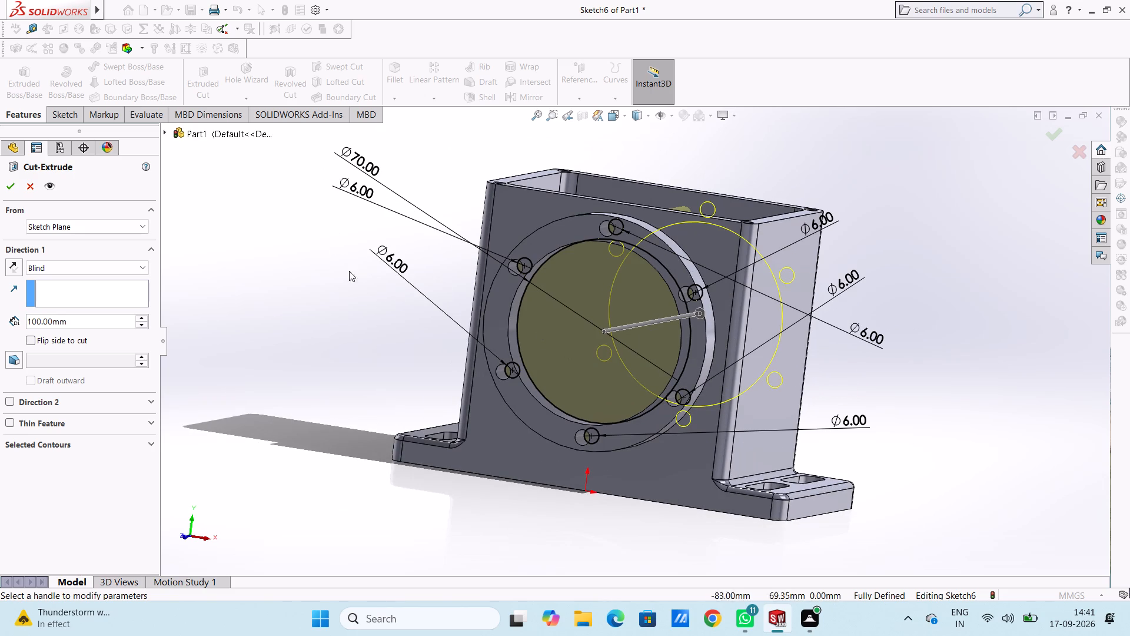
click(10, 186)
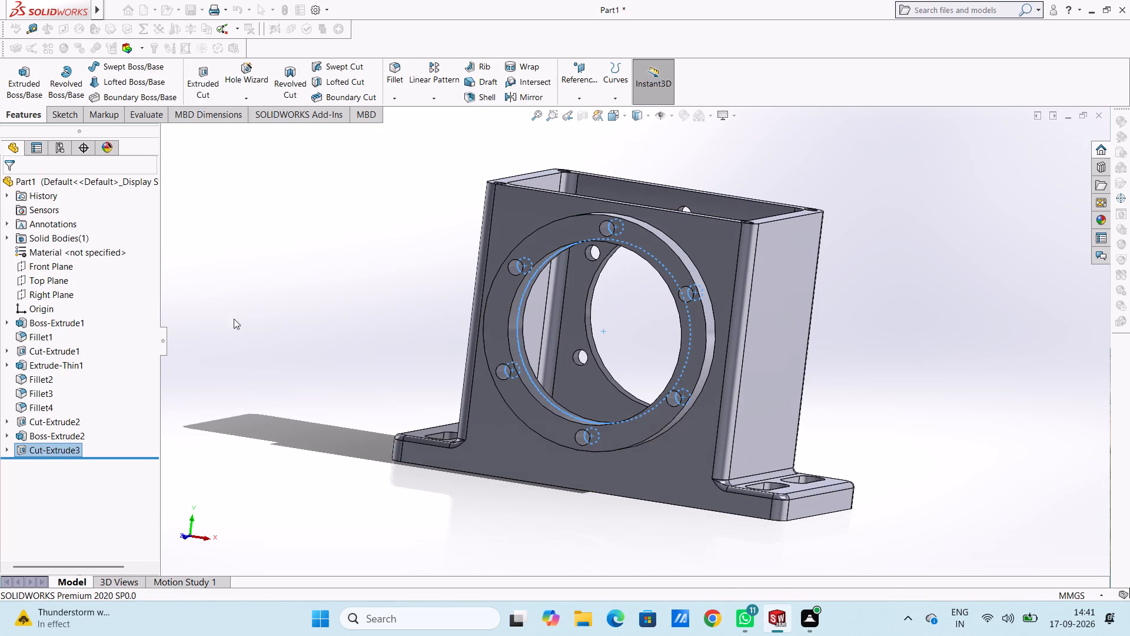
click(285, 309)
Examine the part from the front, back, side and above to check the central bore and bolt holes through both walls.
middle_drag(304, 267, 324, 270)
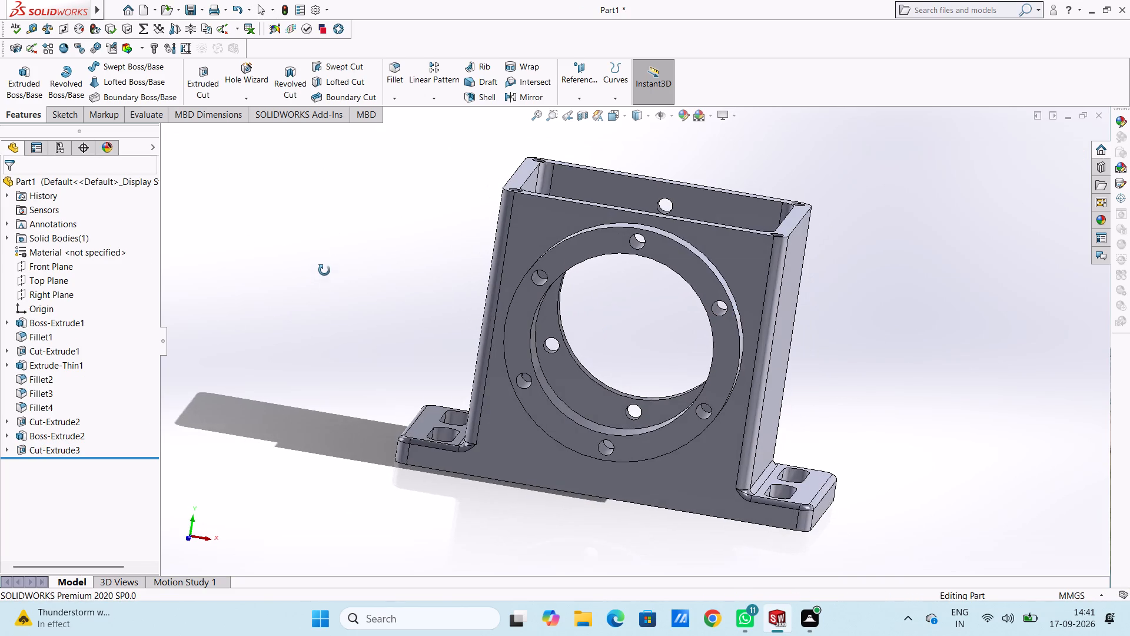
middle_drag(324, 270, 155, 237)
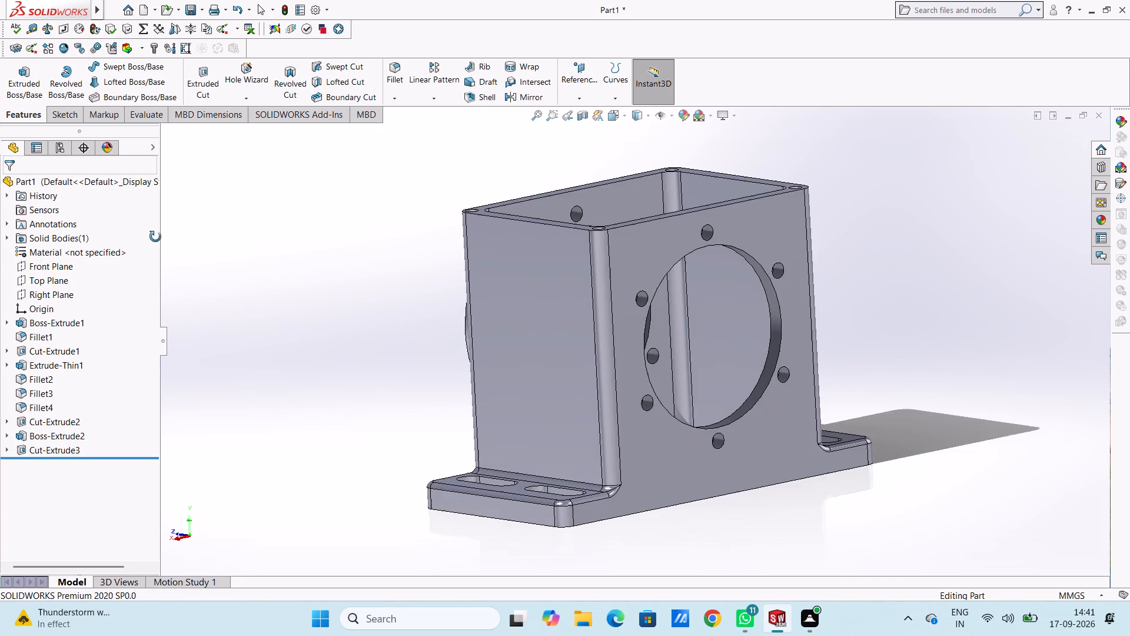
middle_drag(155, 237, 217, 317)
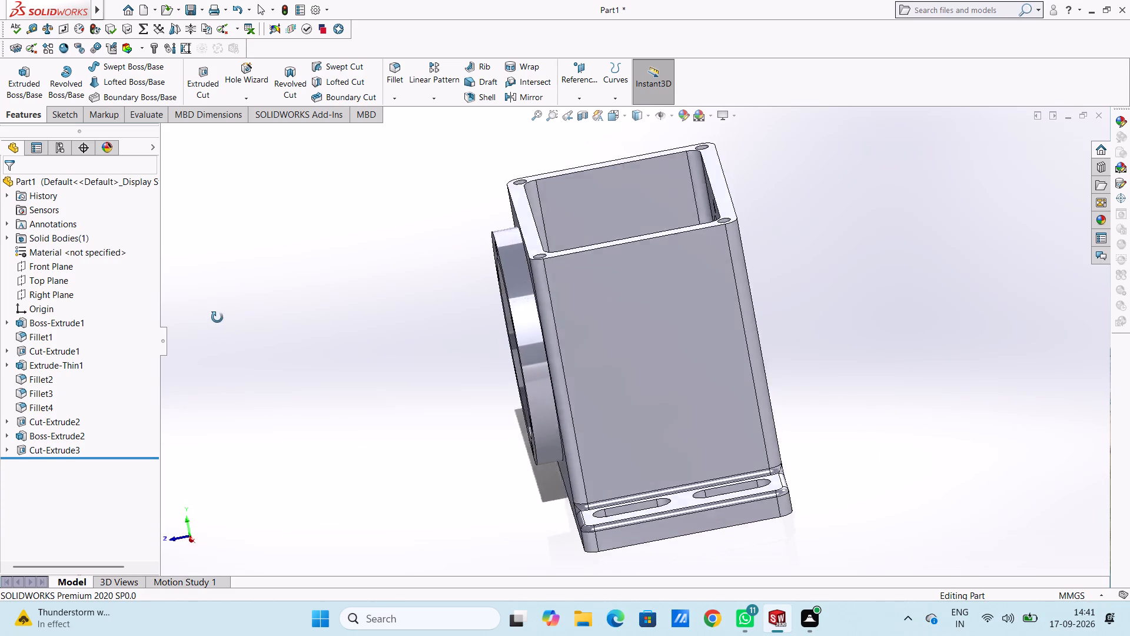
middle_drag(217, 317, 297, 428)
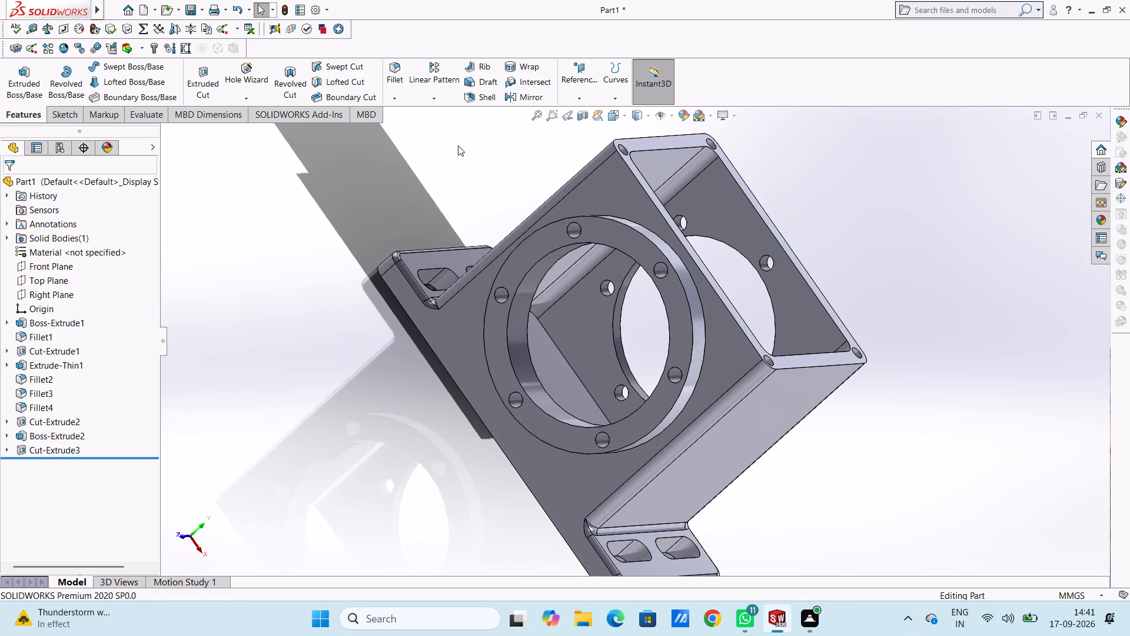
middle_drag(446, 187, 374, 182)
scroll(374, 182, up, 3)
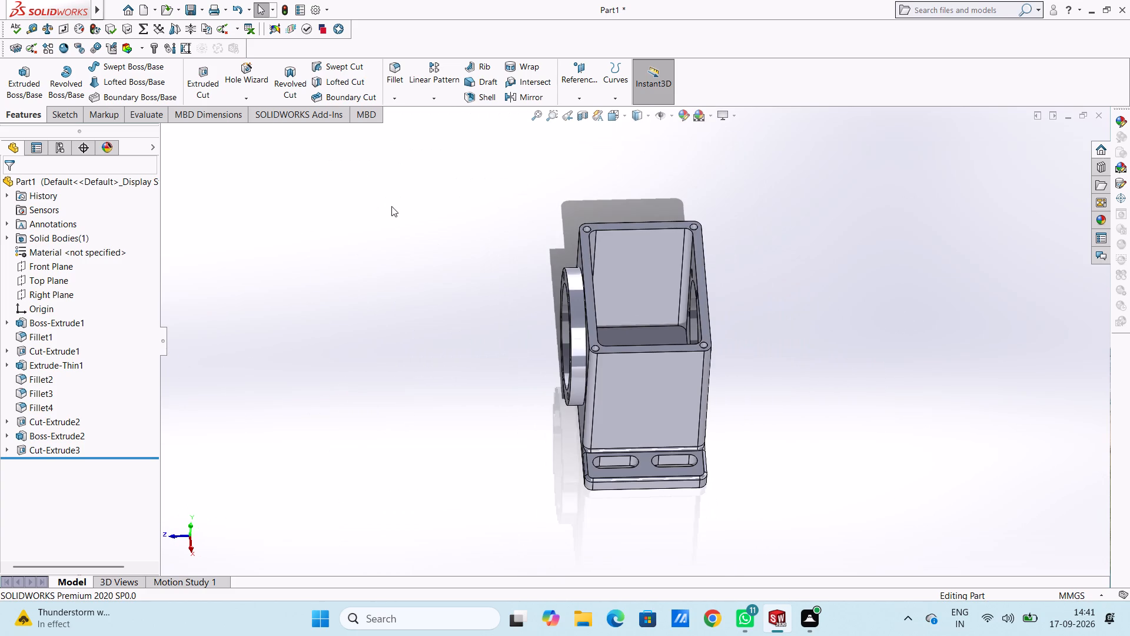
middle_drag(397, 211, 482, 262)
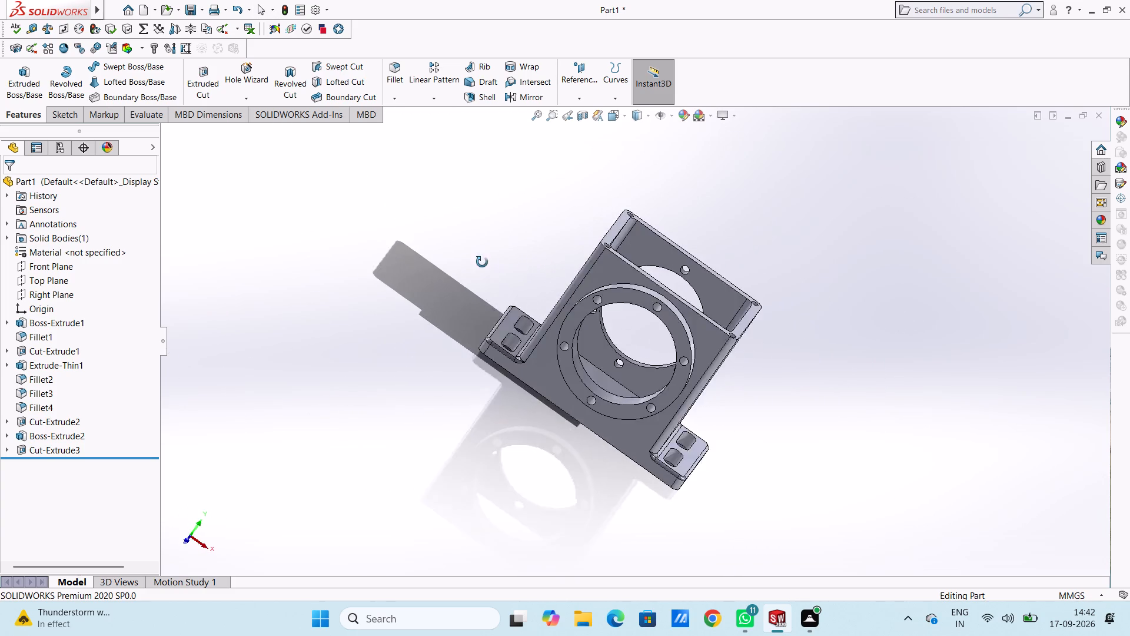
middle_drag(482, 262, 482, 226)
scroll(482, 226, up, 1)
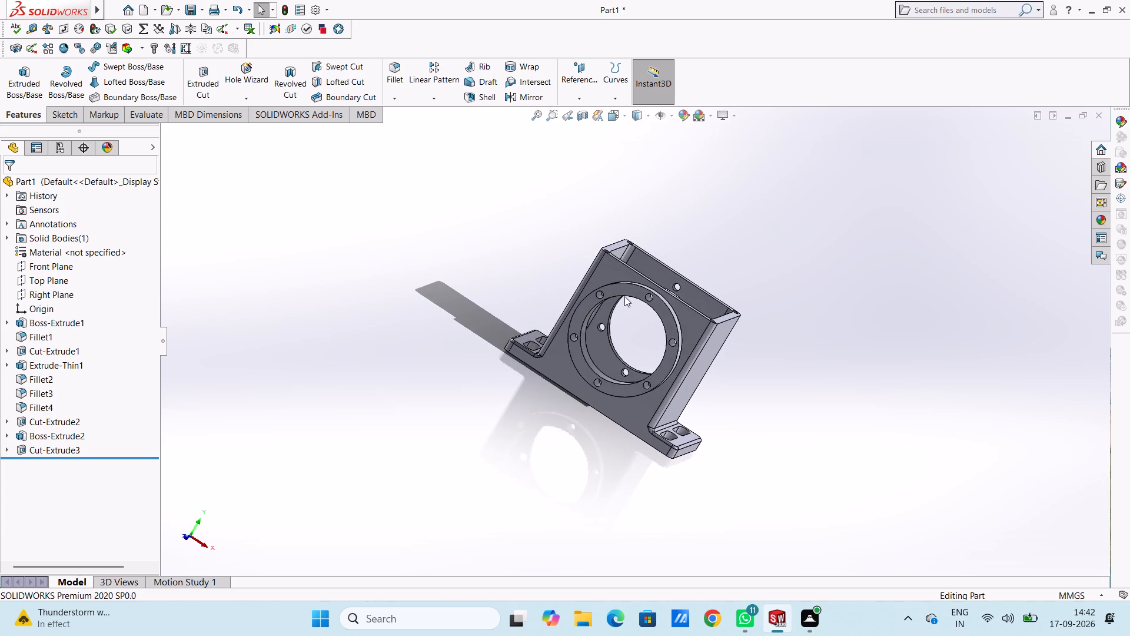
Fillet the edge where the front ring flange meets the boss's front wall with a 2 mm radius.
scroll(719, 300, down, 4)
middle_drag(713, 220, 700, 238)
scroll(607, 323, down, 3)
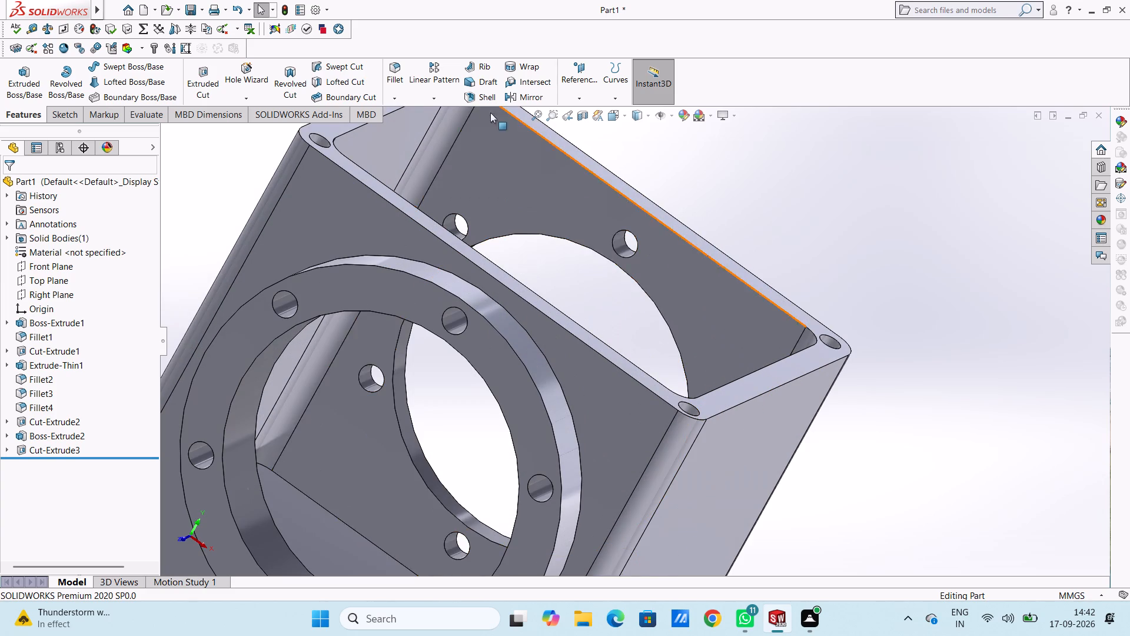
click(398, 67)
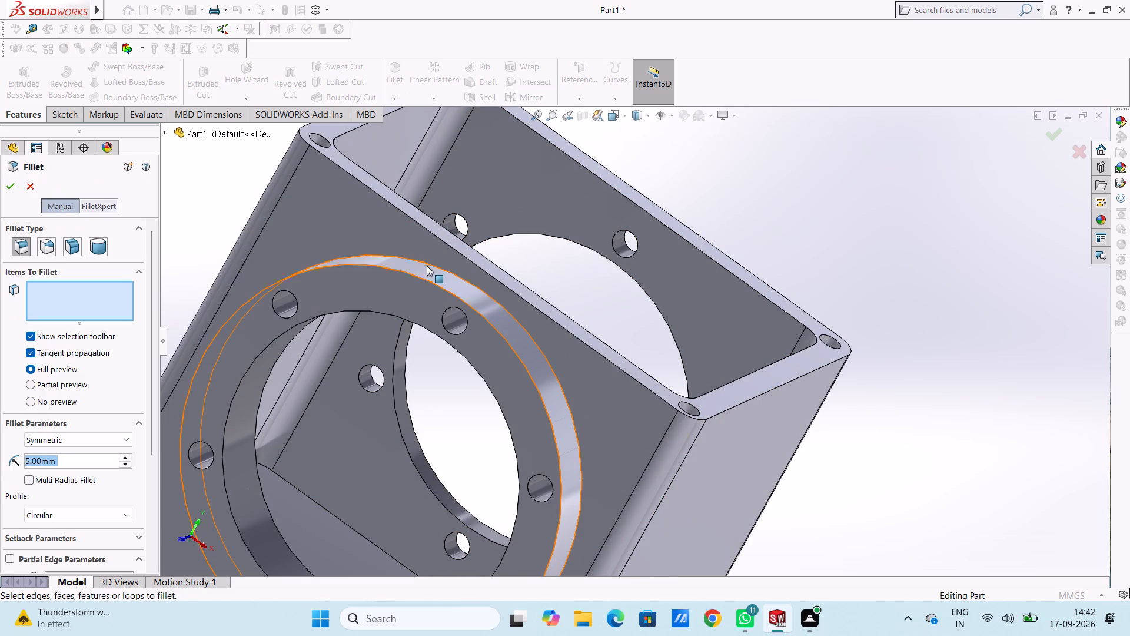
click(428, 264)
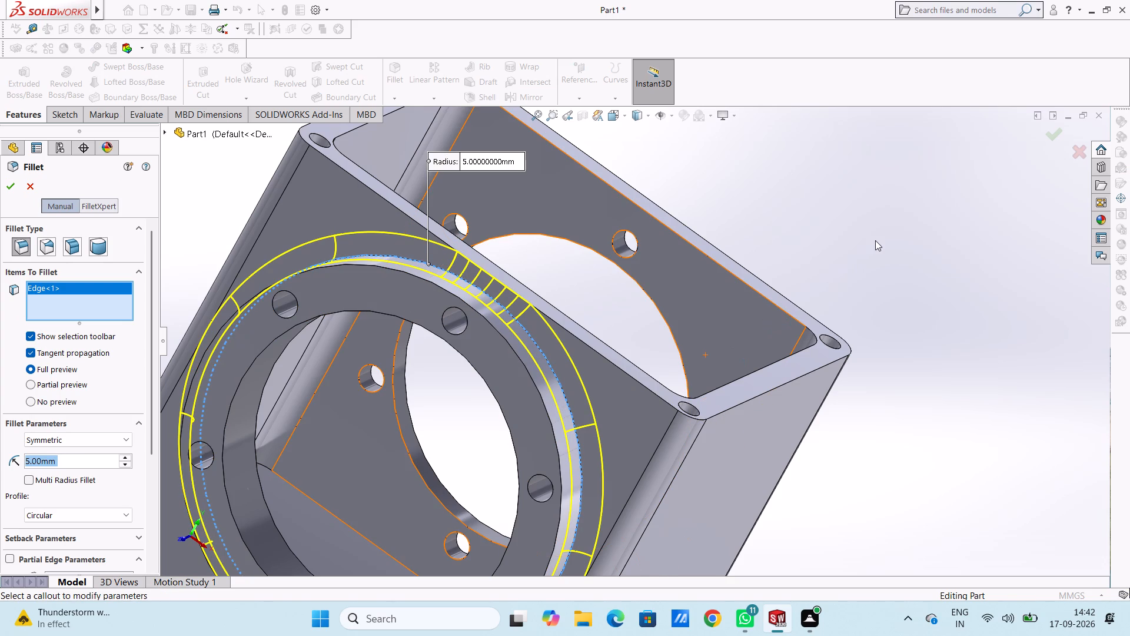
key(3)
key(Return)
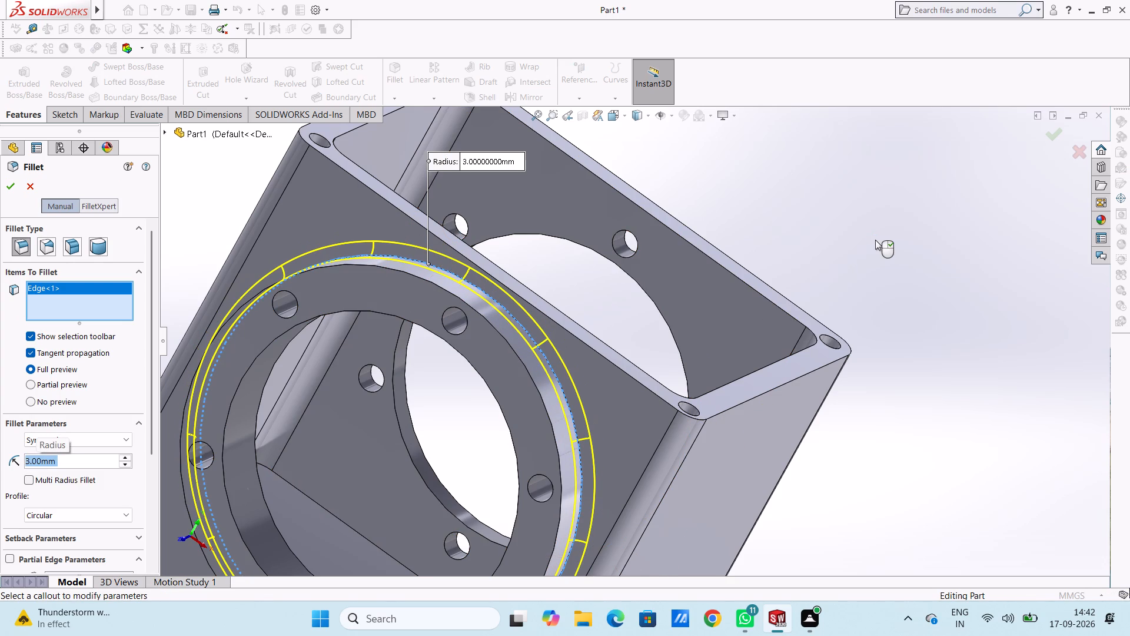
key(2)
key(Return)
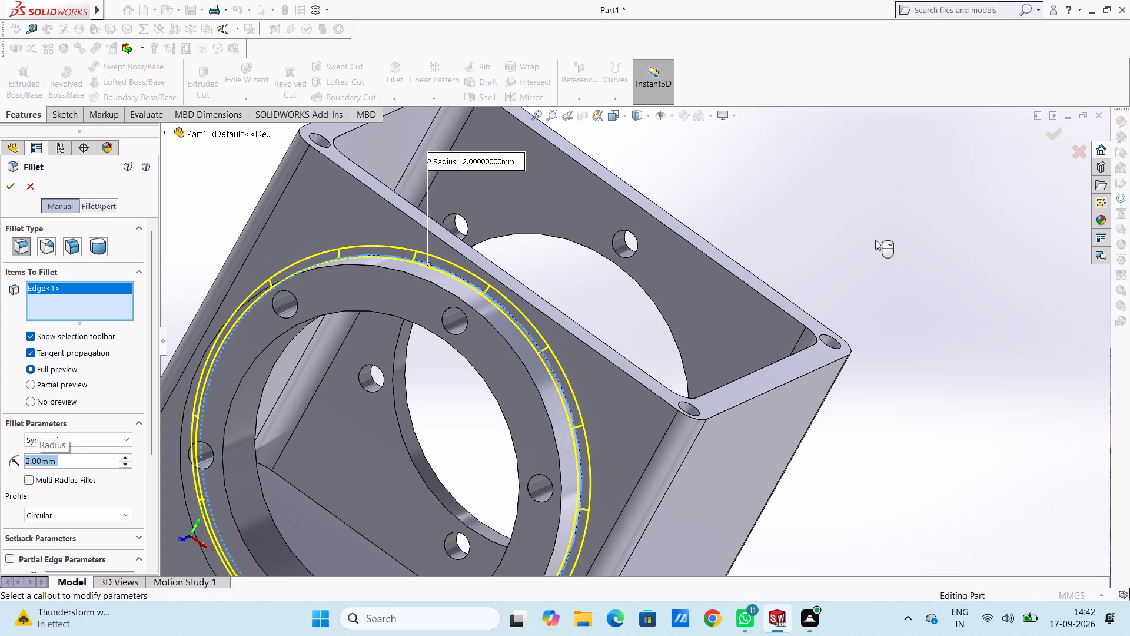
click(9, 190)
On the part's back face, sketch two circles centred on the bore: one snapped to the bore's edge, the other with a 45 mm radius.
scroll(282, 320, up, 2)
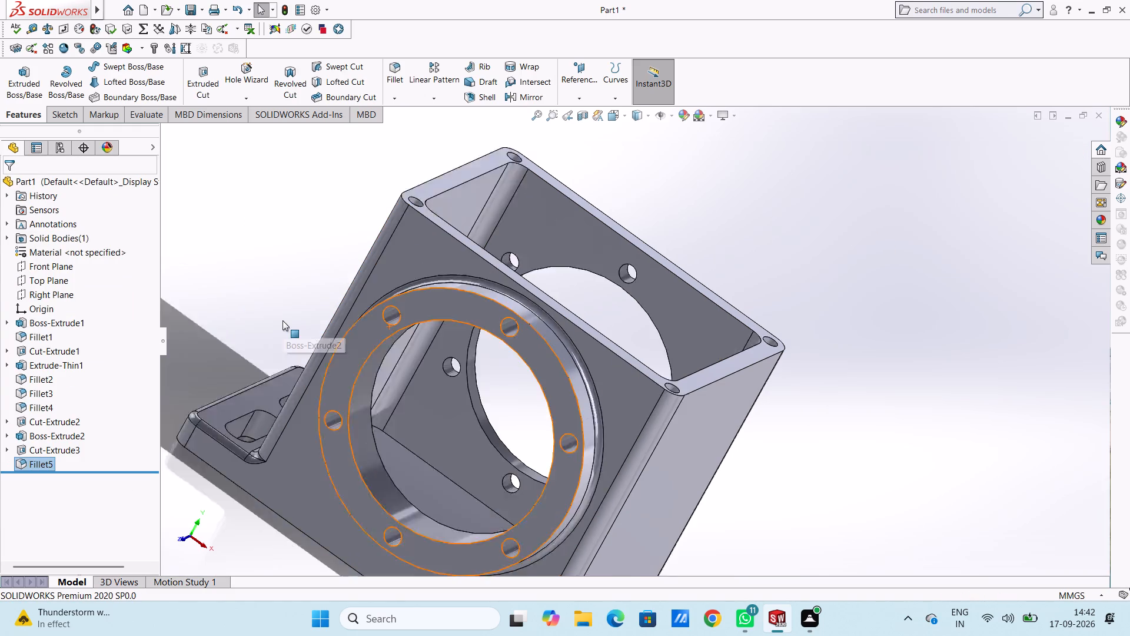
scroll(282, 320, up, 3)
middle_drag(825, 349, 825, 352)
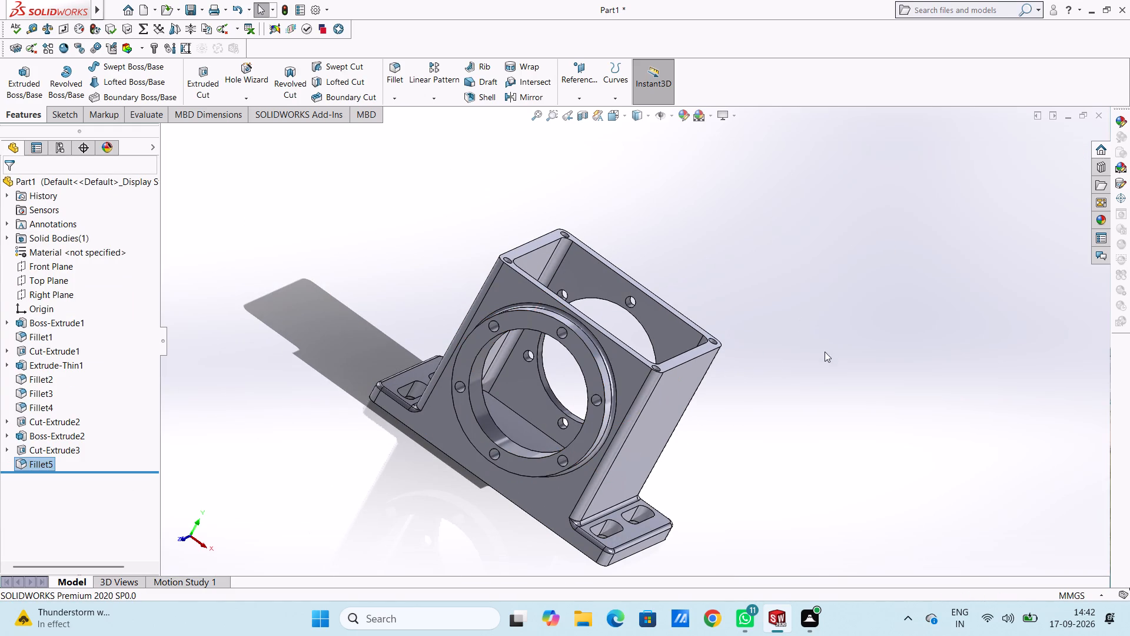
middle_drag(825, 352, 634, 424)
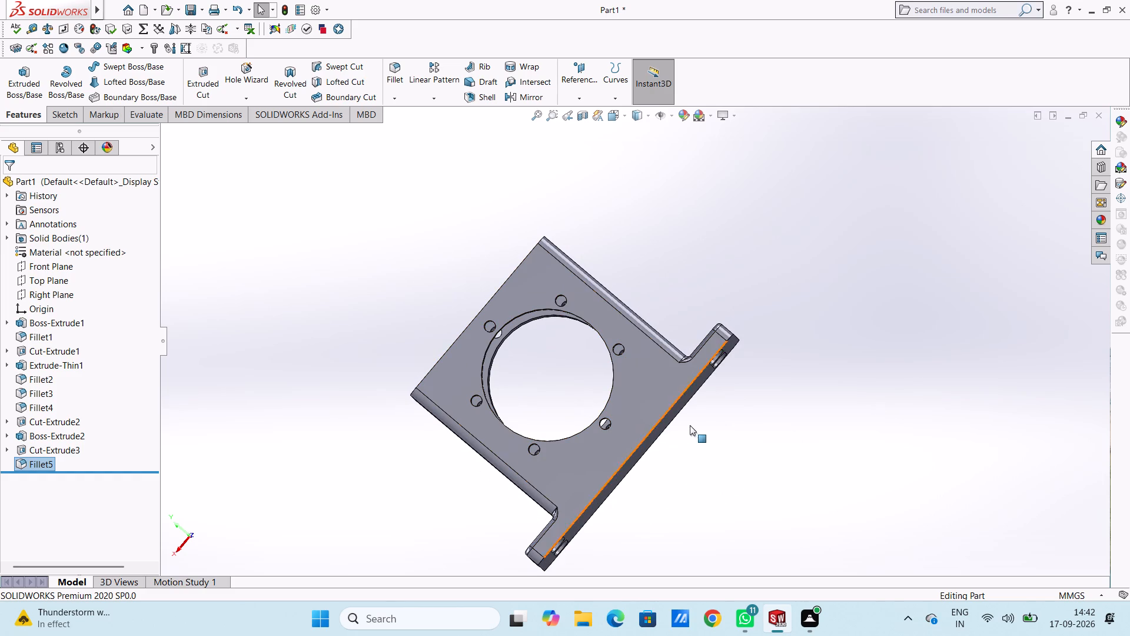
key(ctrl+2)
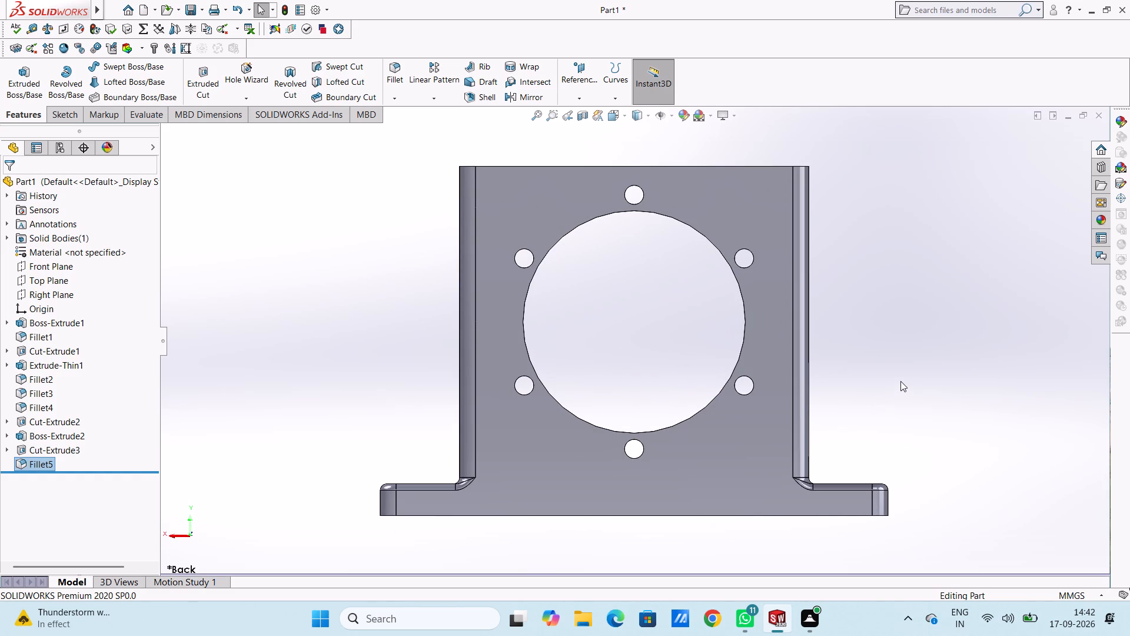
click(761, 194)
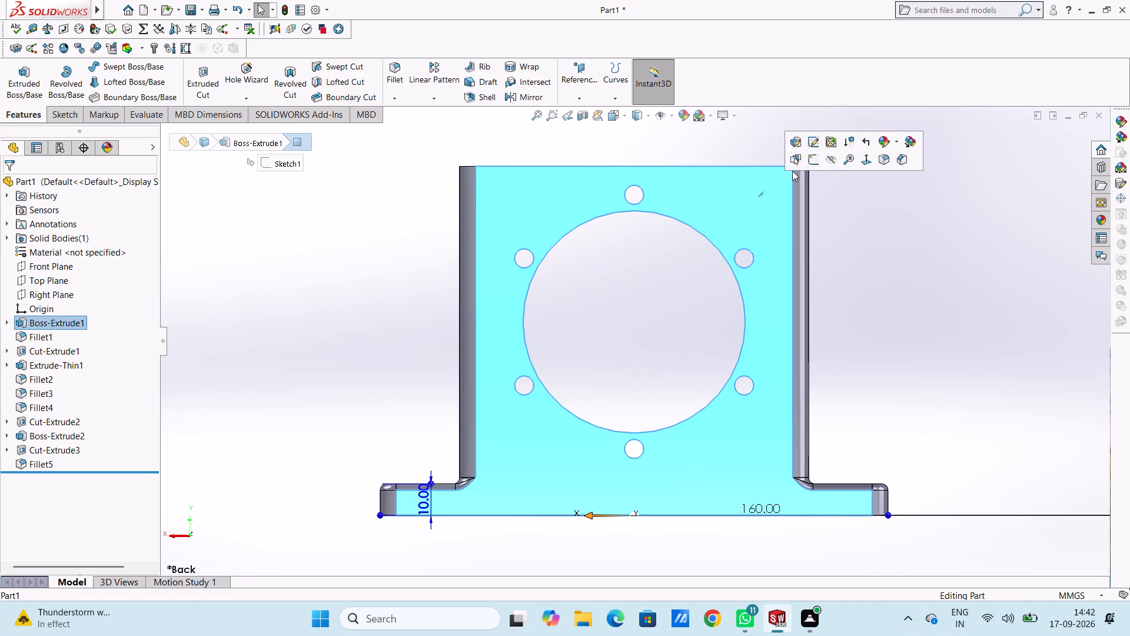
click(810, 168)
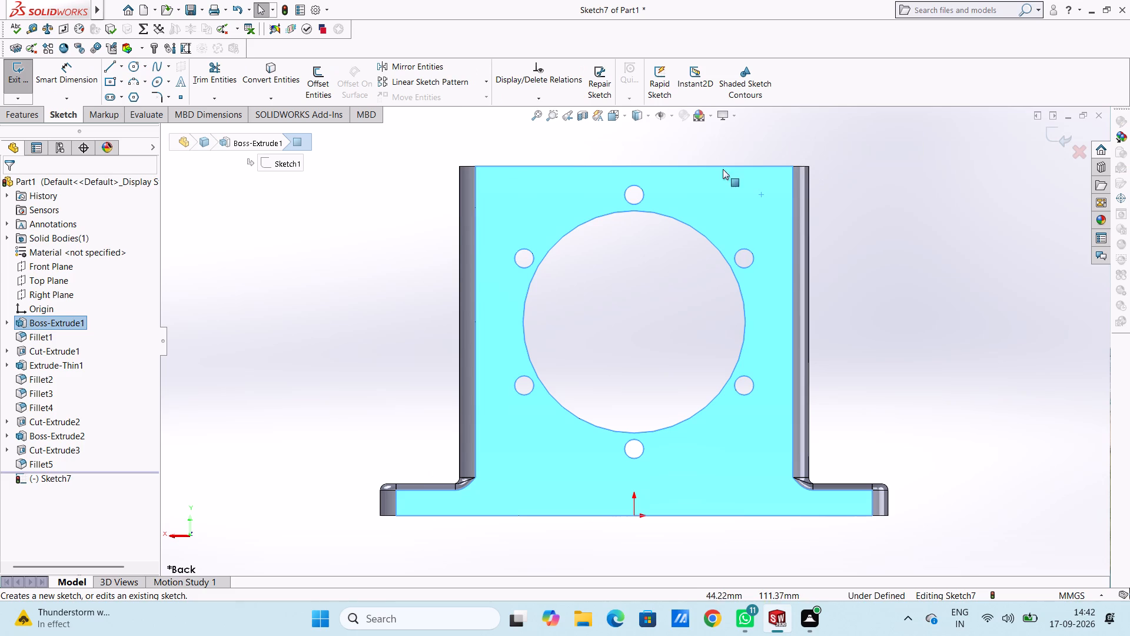
click(411, 233)
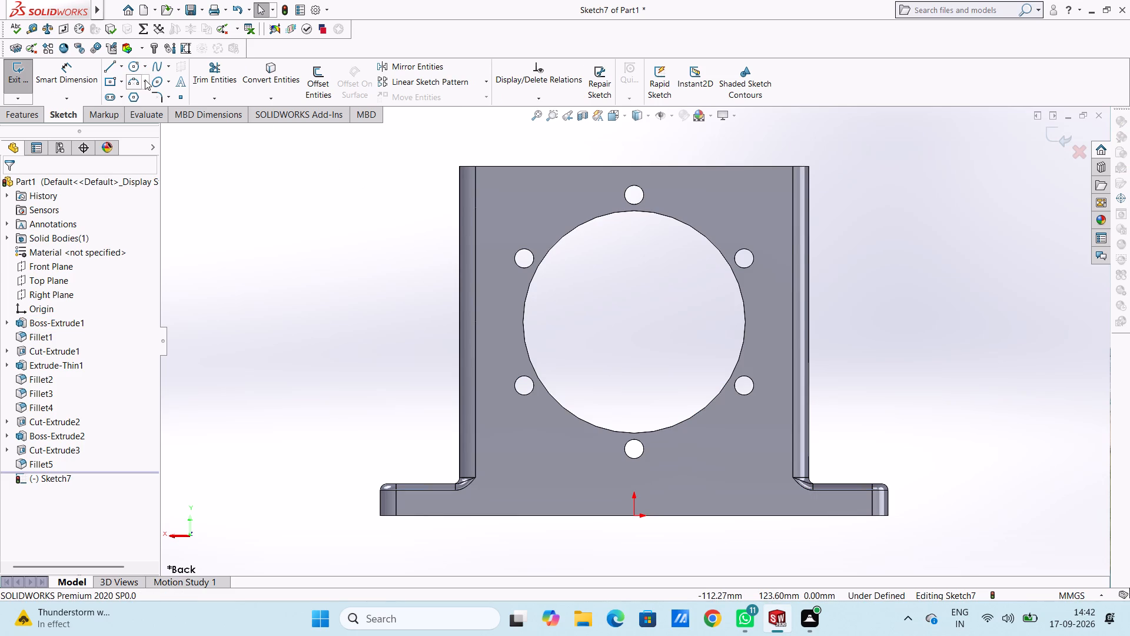
click(134, 68)
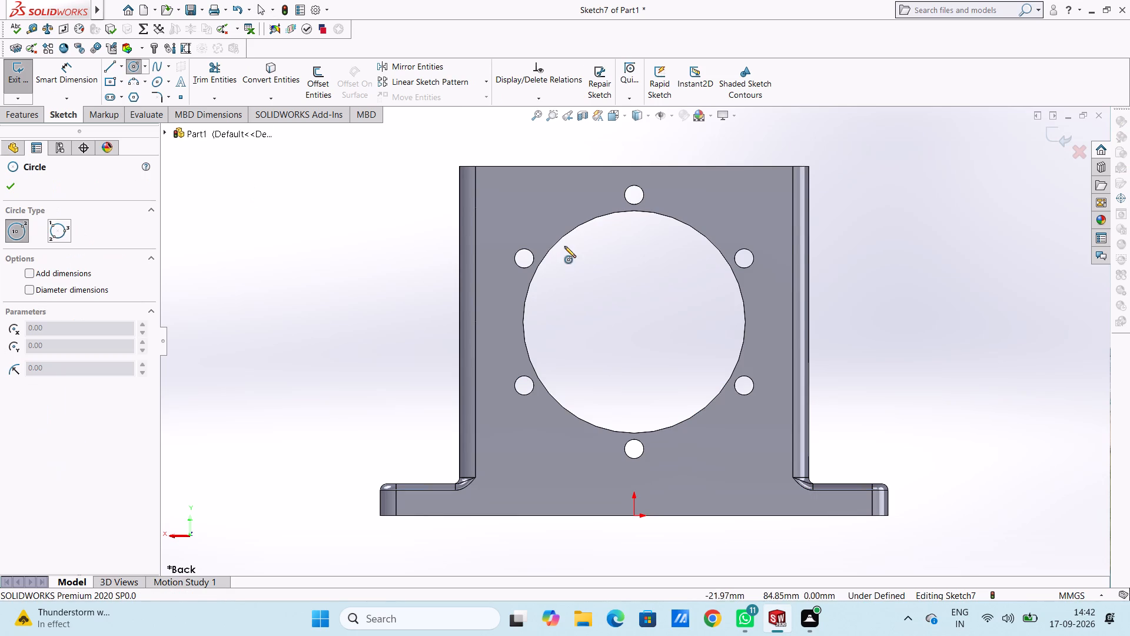
click(634, 322)
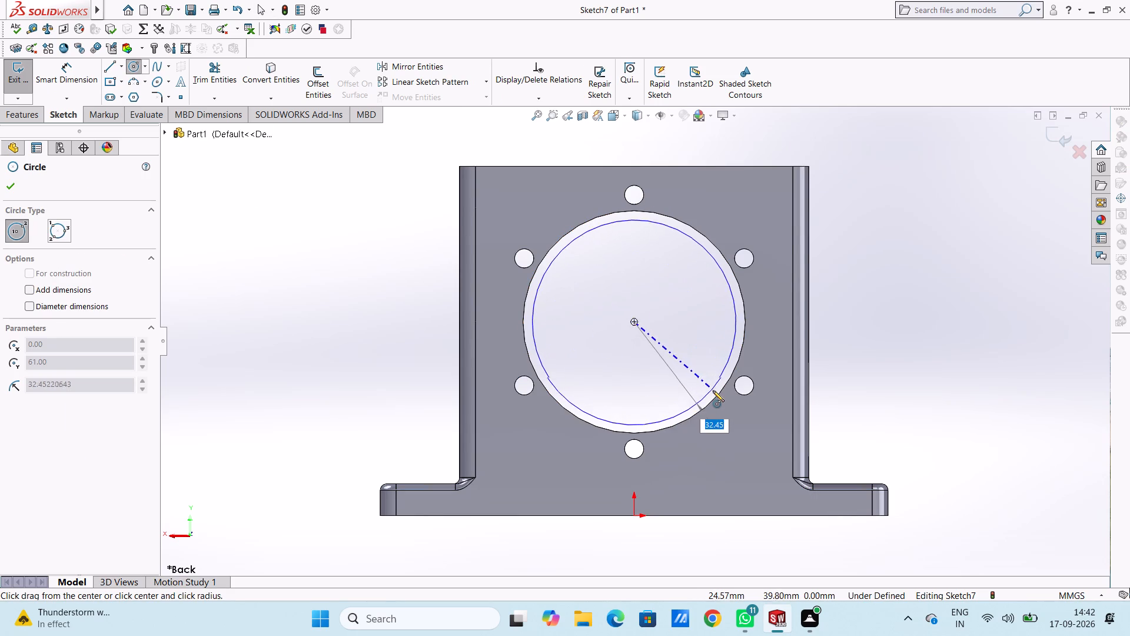
click(715, 396)
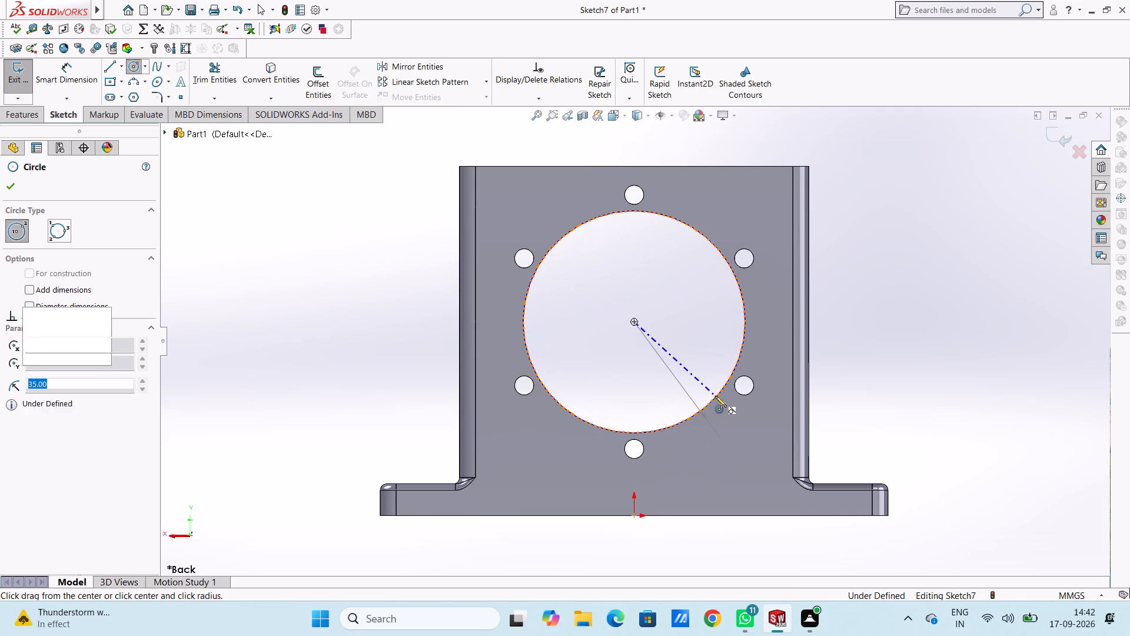
click(632, 322)
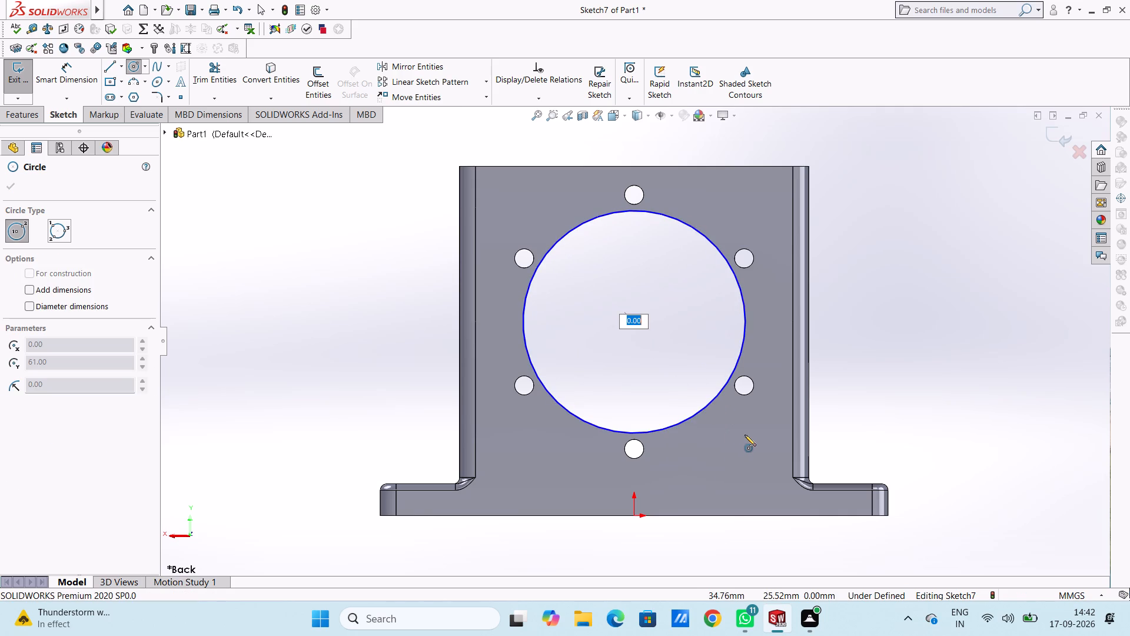
key(4)
key(5)
key(Return)
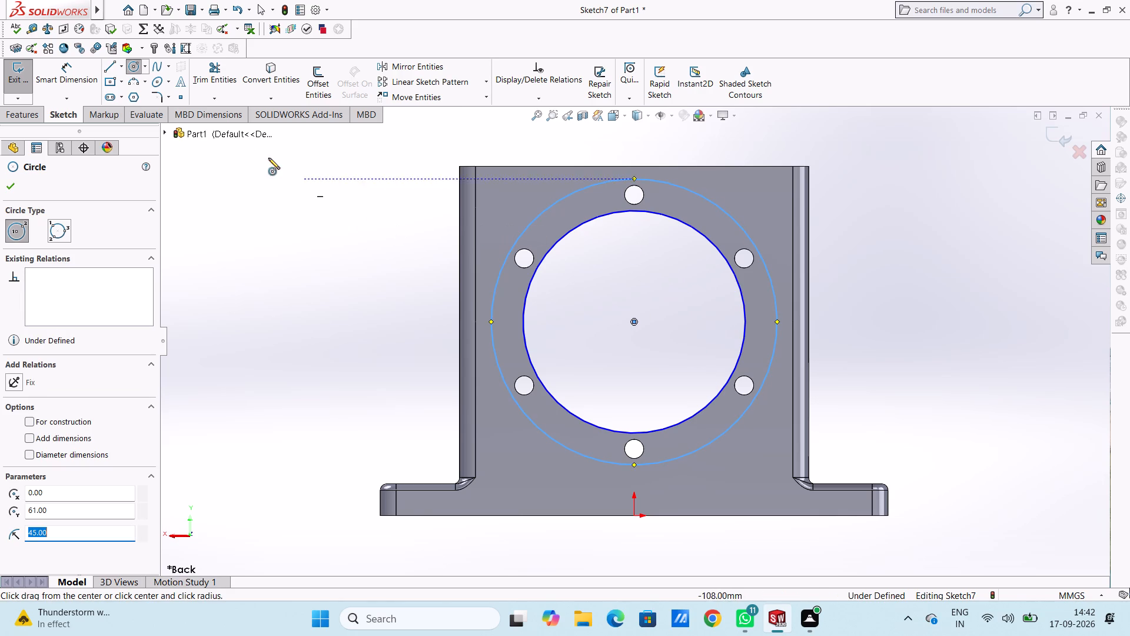
Sketch 3 mm radius circles over the three upper bolt holes on the back face, concentric with the existing holes.
scroll(621, 197, down, 3)
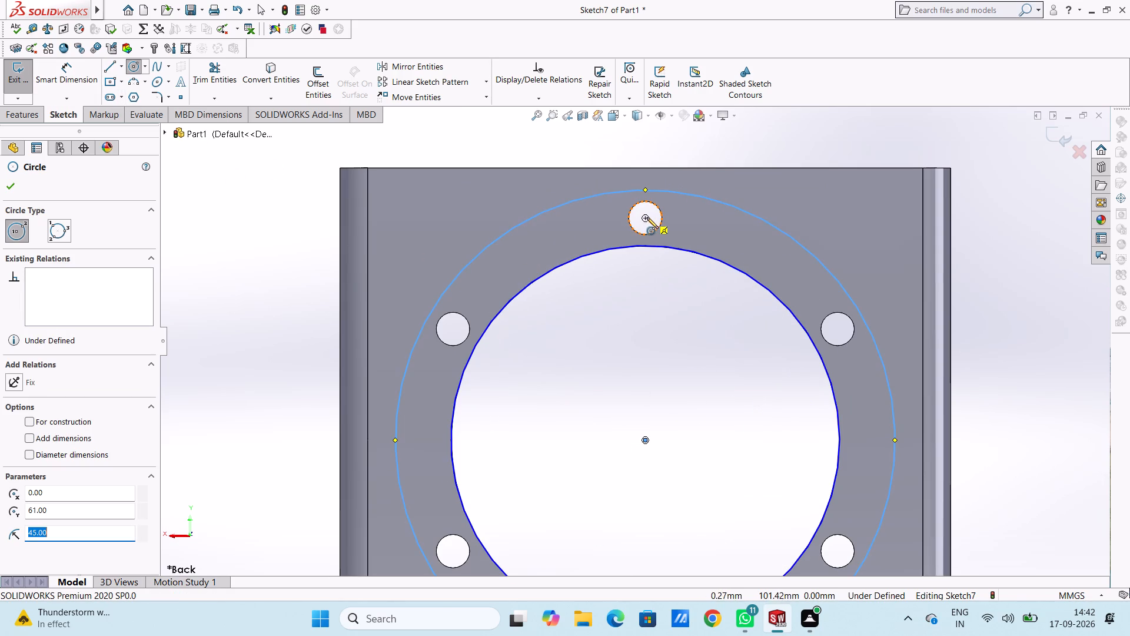
click(644, 217)
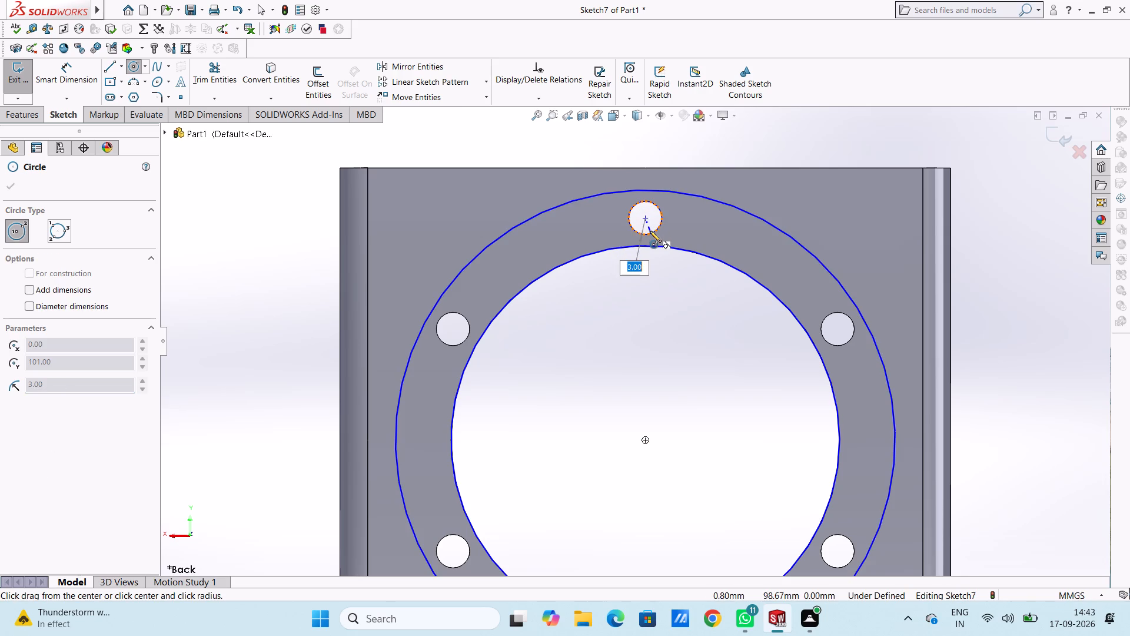
click(650, 231)
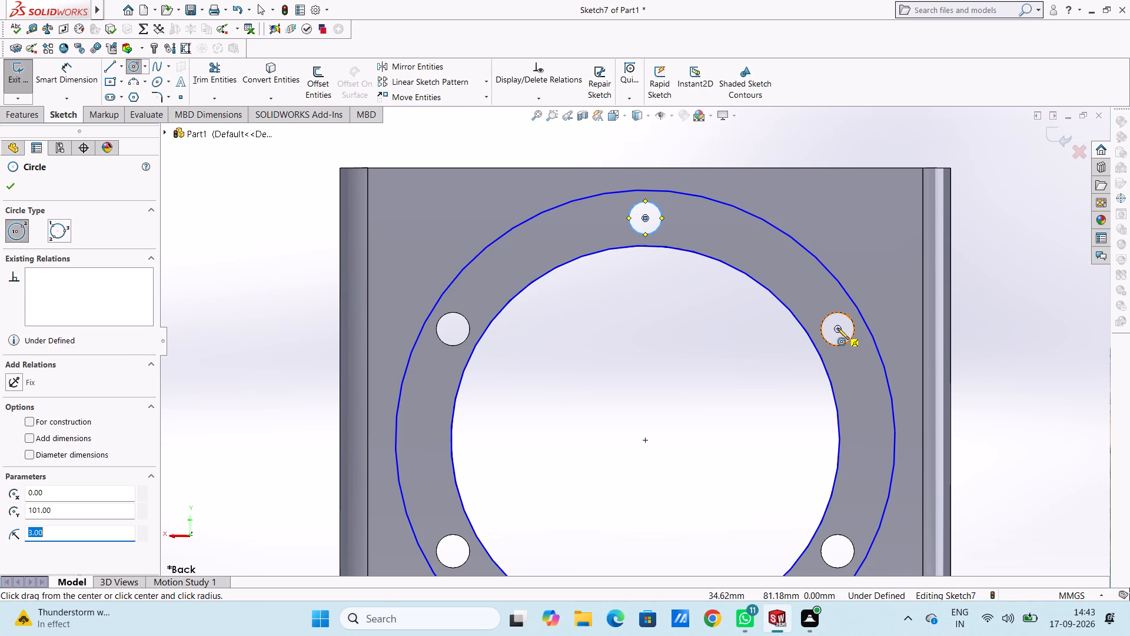
click(837, 328)
click(842, 343)
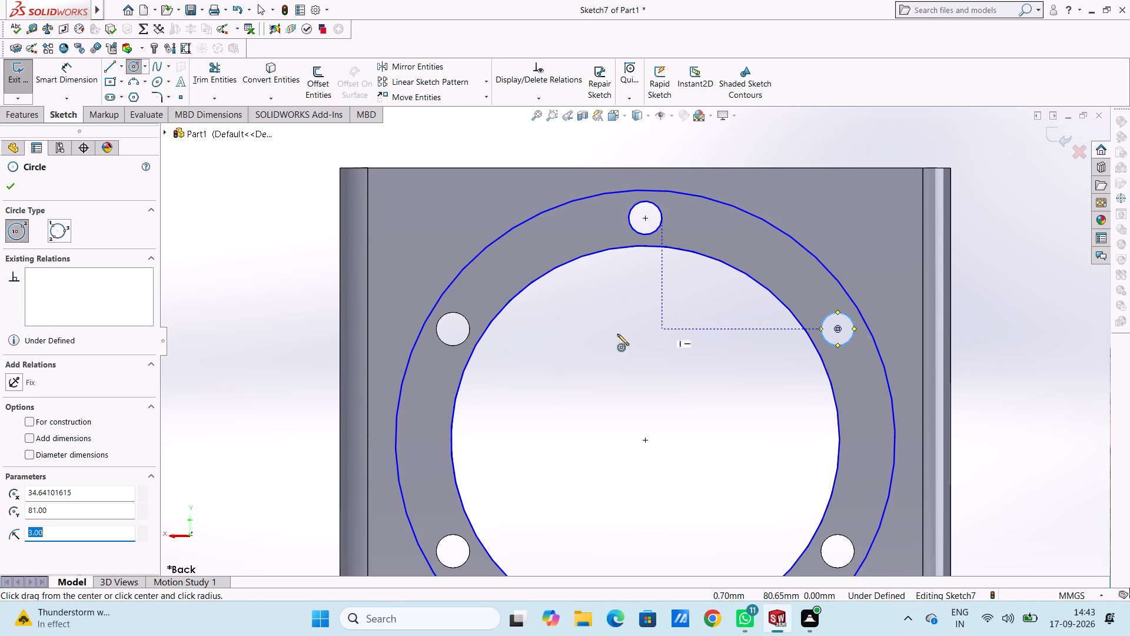
click(451, 330)
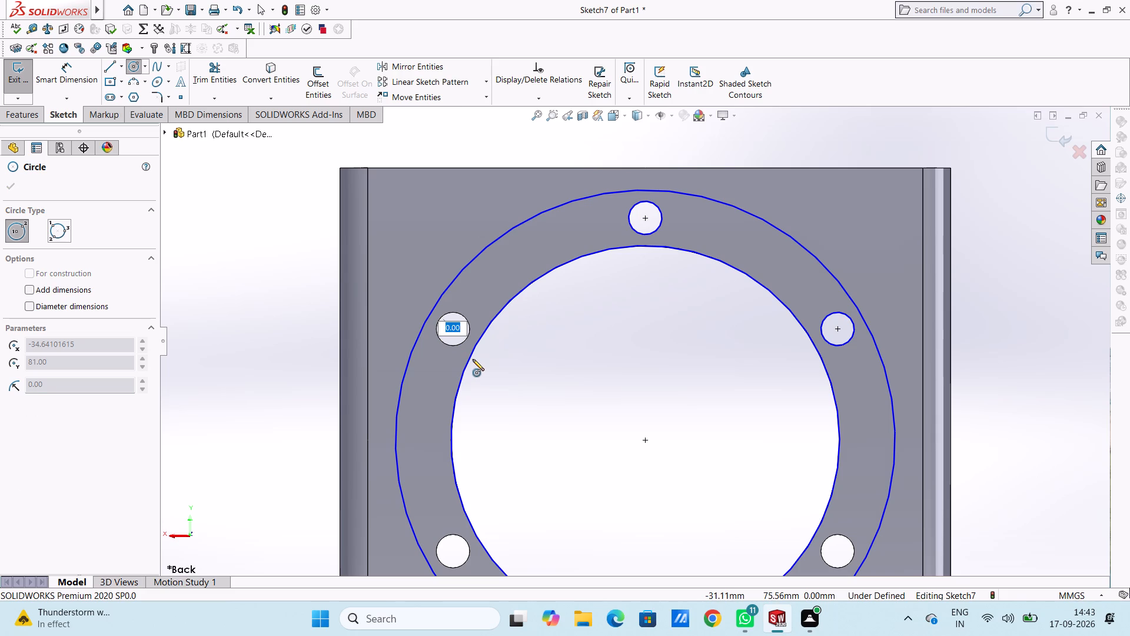
key(3)
key(Return)
Sketch 3 mm radius circles over the three lower bolt holes on the back face, concentric with the existing holes.
scroll(473, 359, up, 3)
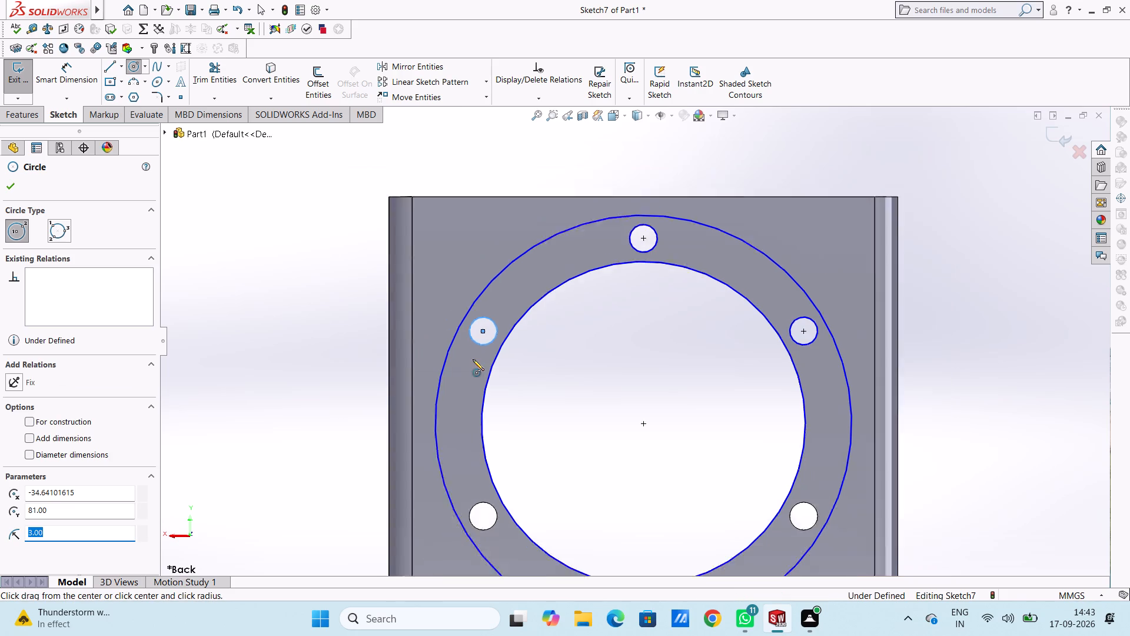
scroll(538, 473, down, 2)
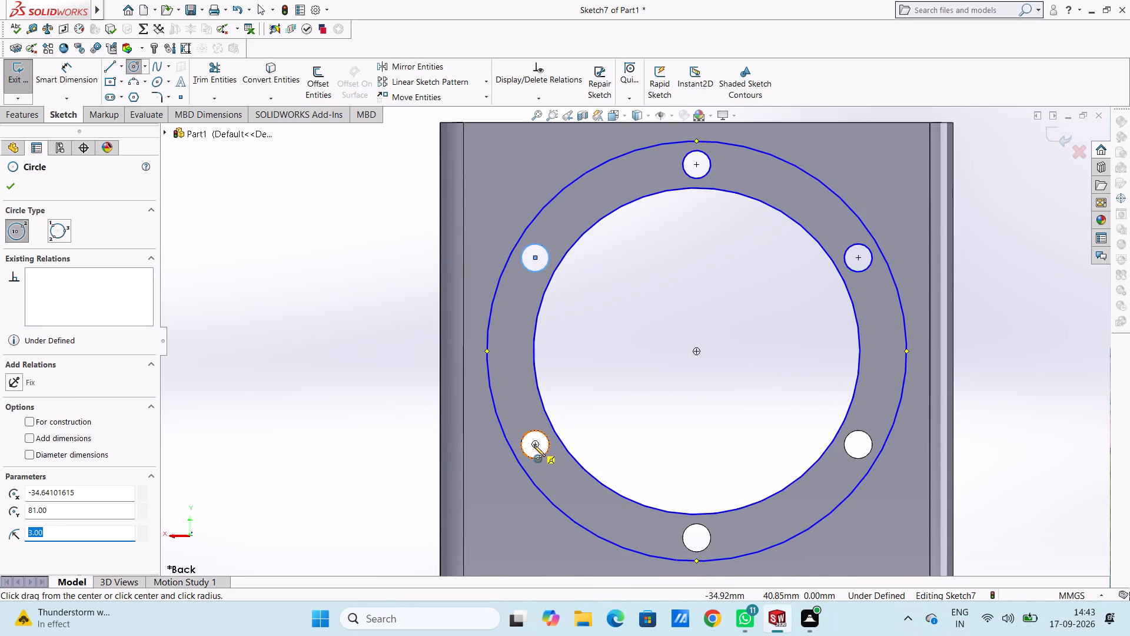
click(534, 445)
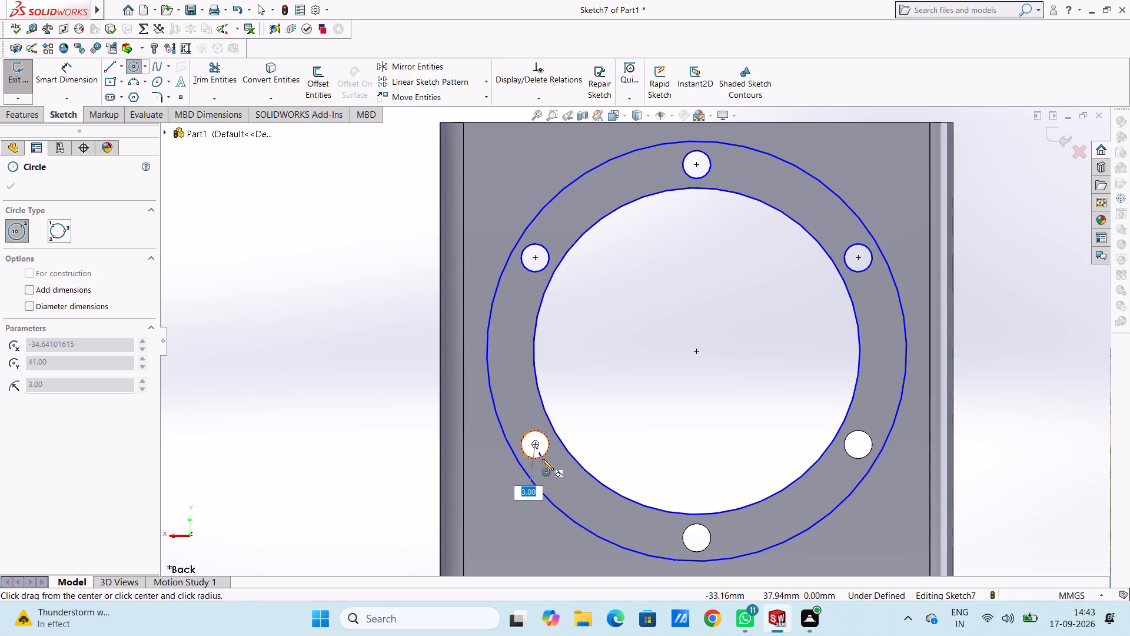
click(542, 459)
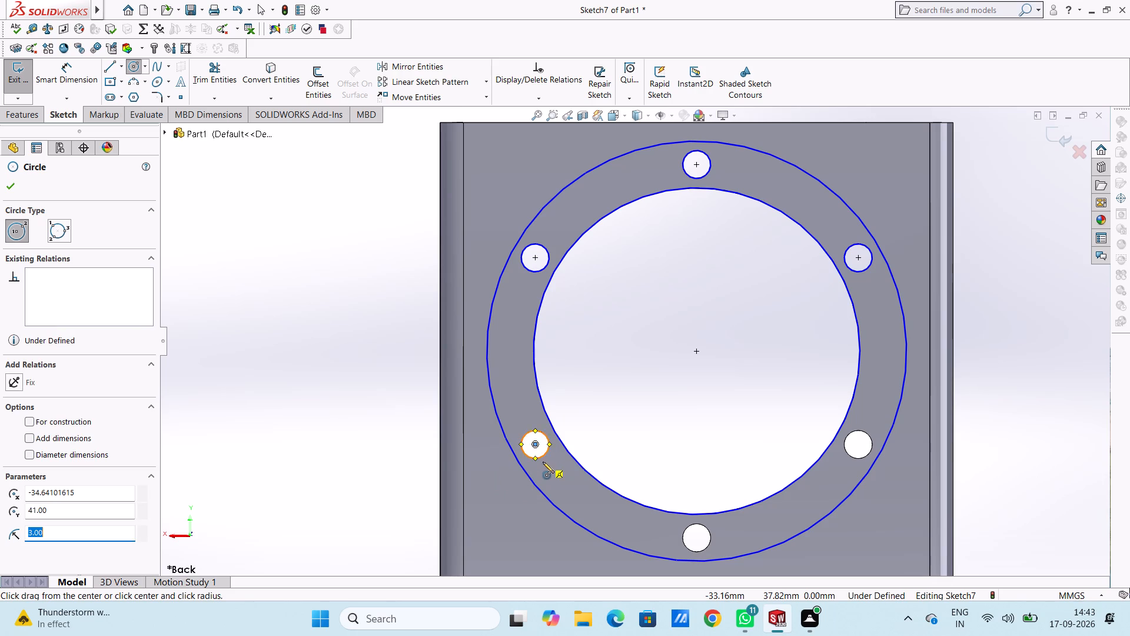
scroll(680, 514, down, 4)
scroll(683, 498, up, 5)
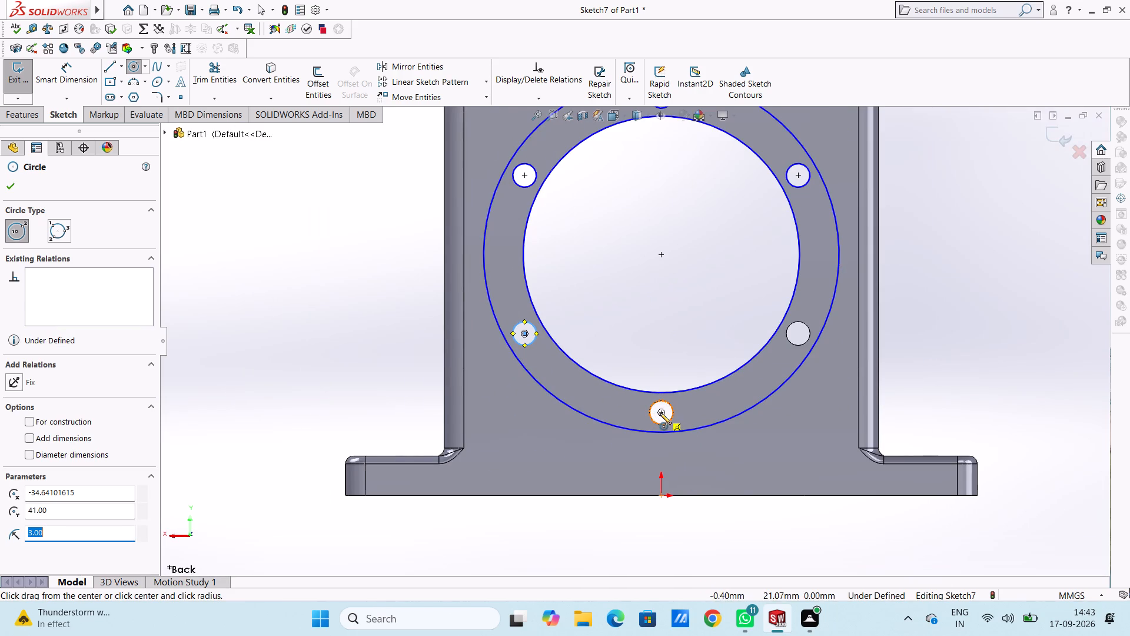
click(660, 413)
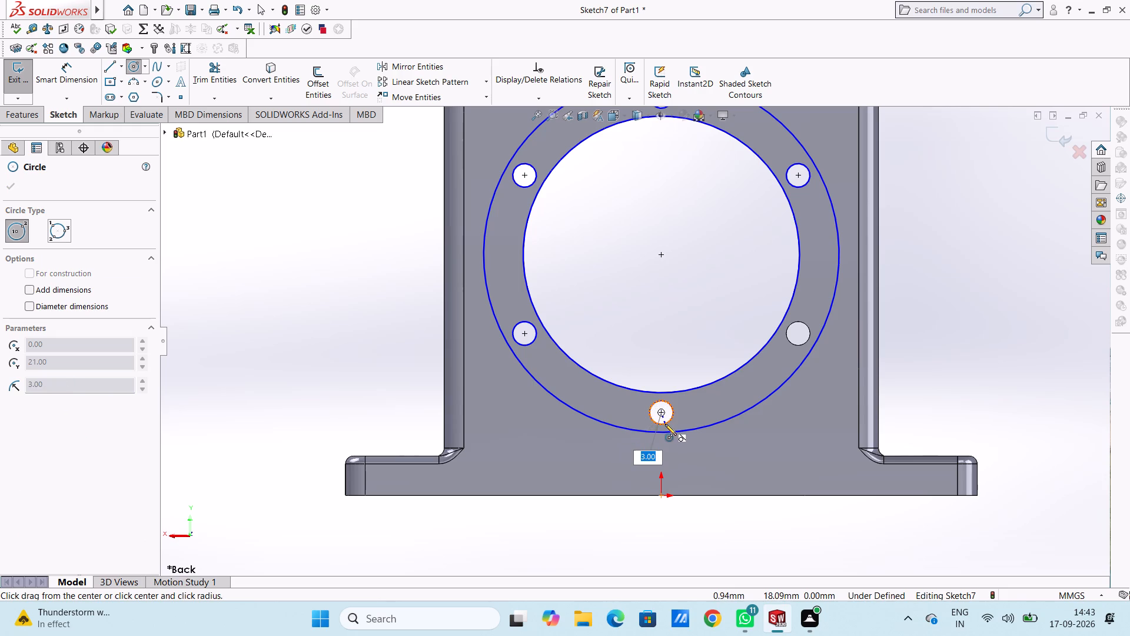
click(665, 424)
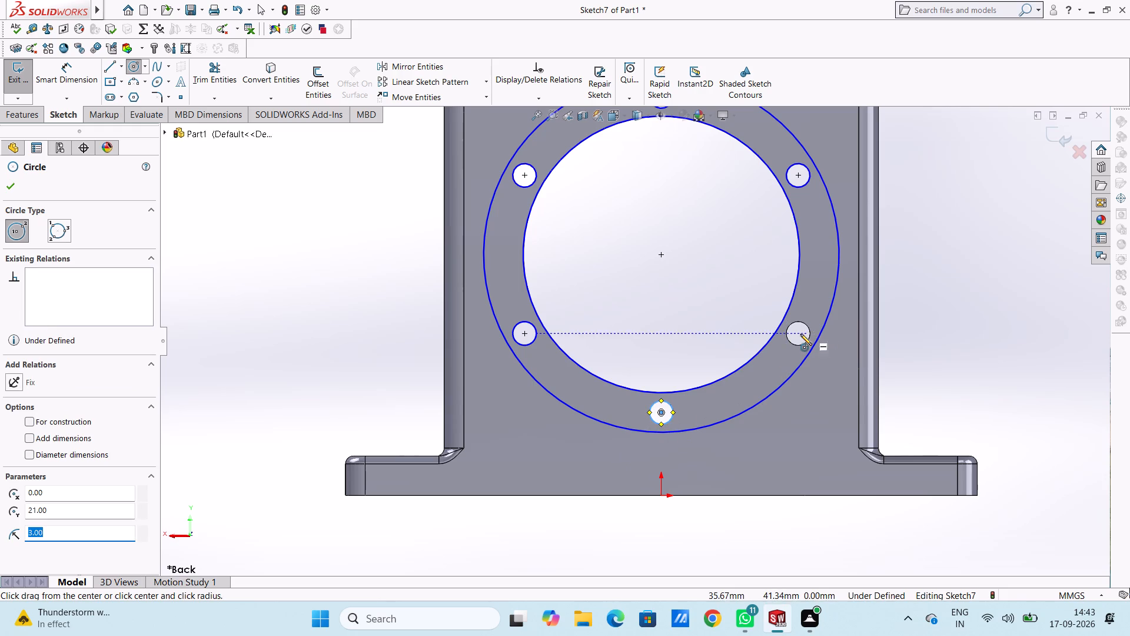
click(797, 335)
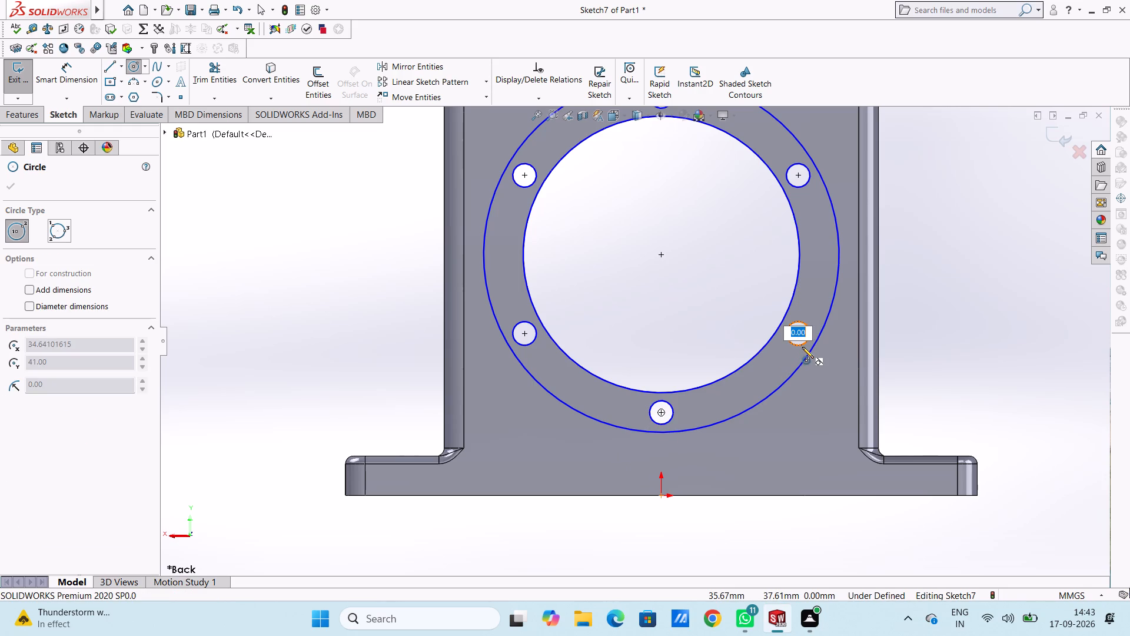
key(3)
key(Return)
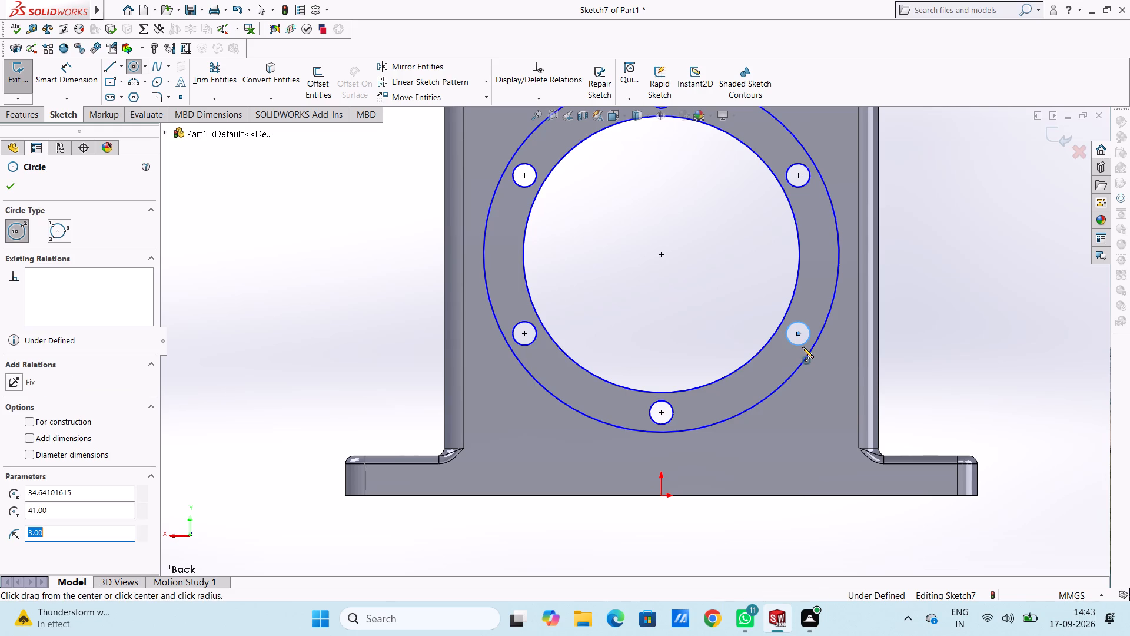
Dimension the diameters of the outer and inner ring circles in the back-face sketch.
scroll(802, 347, up, 3)
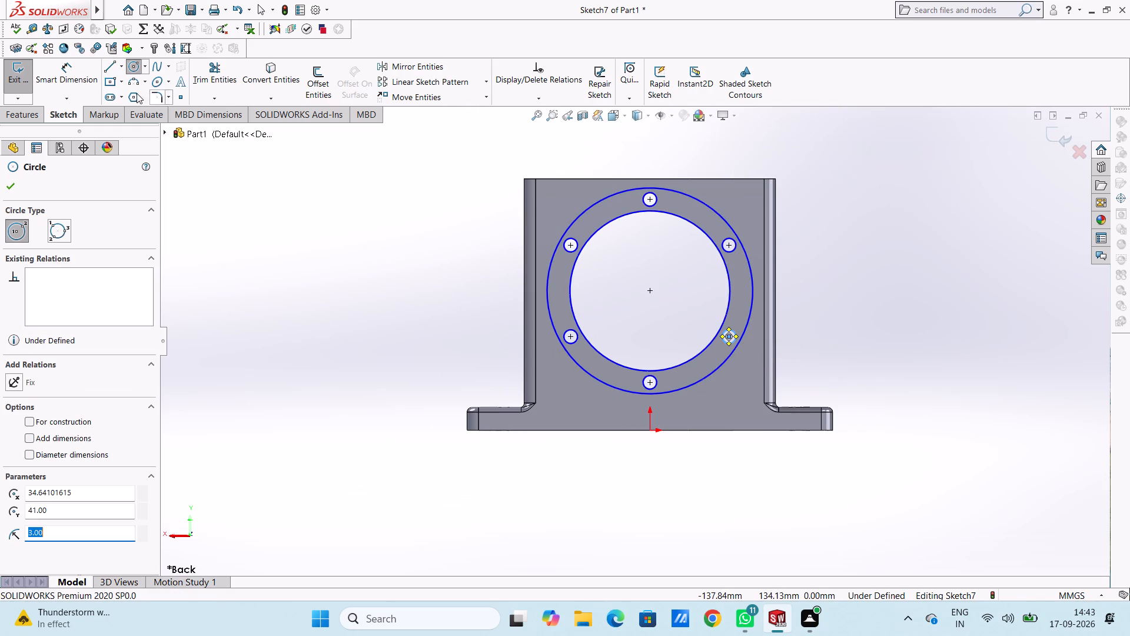
click(68, 80)
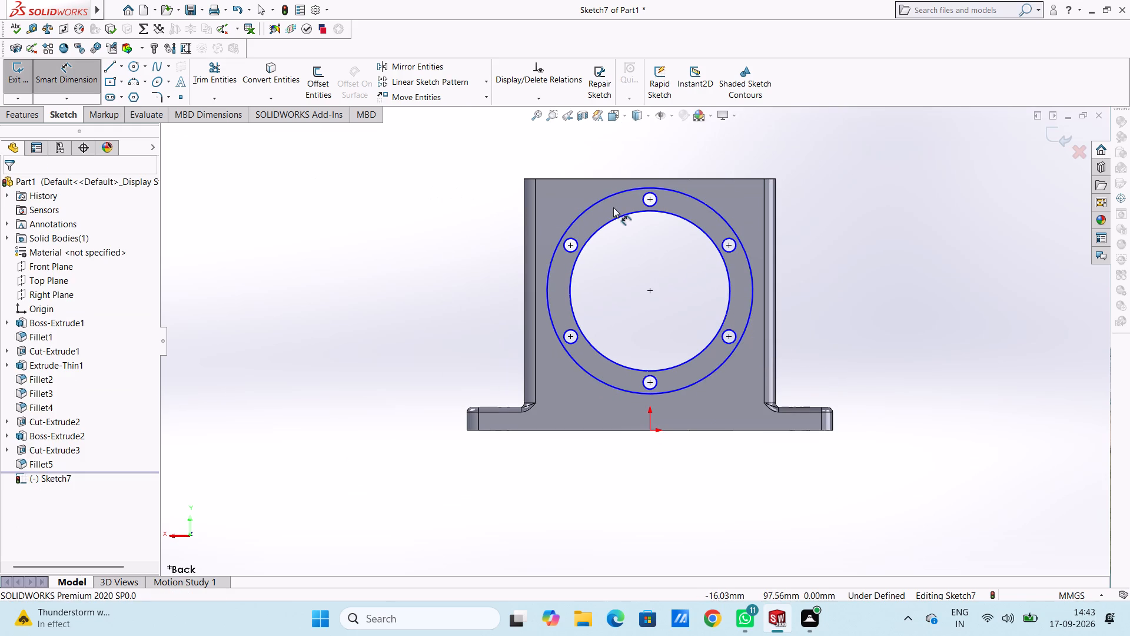
click(607, 197)
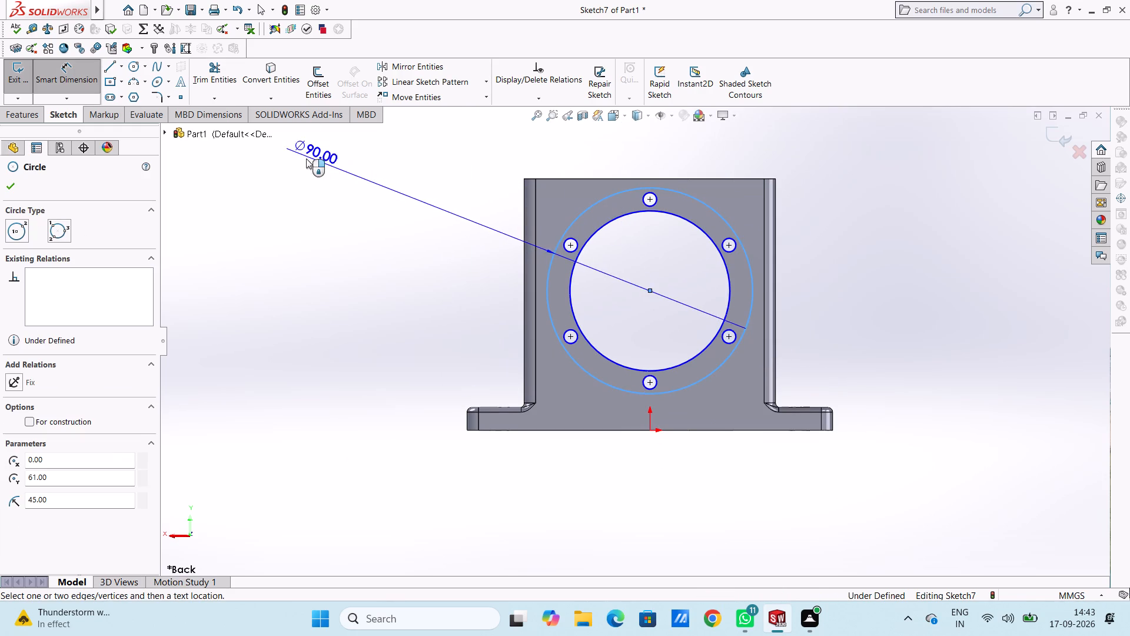
click(289, 163)
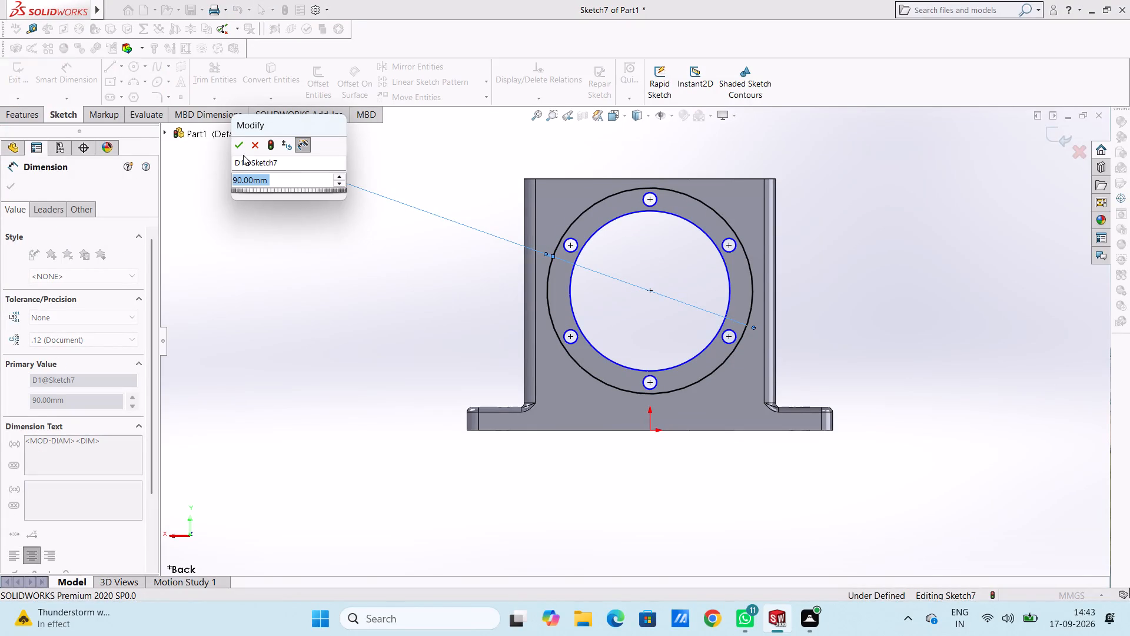
click(241, 151)
click(244, 208)
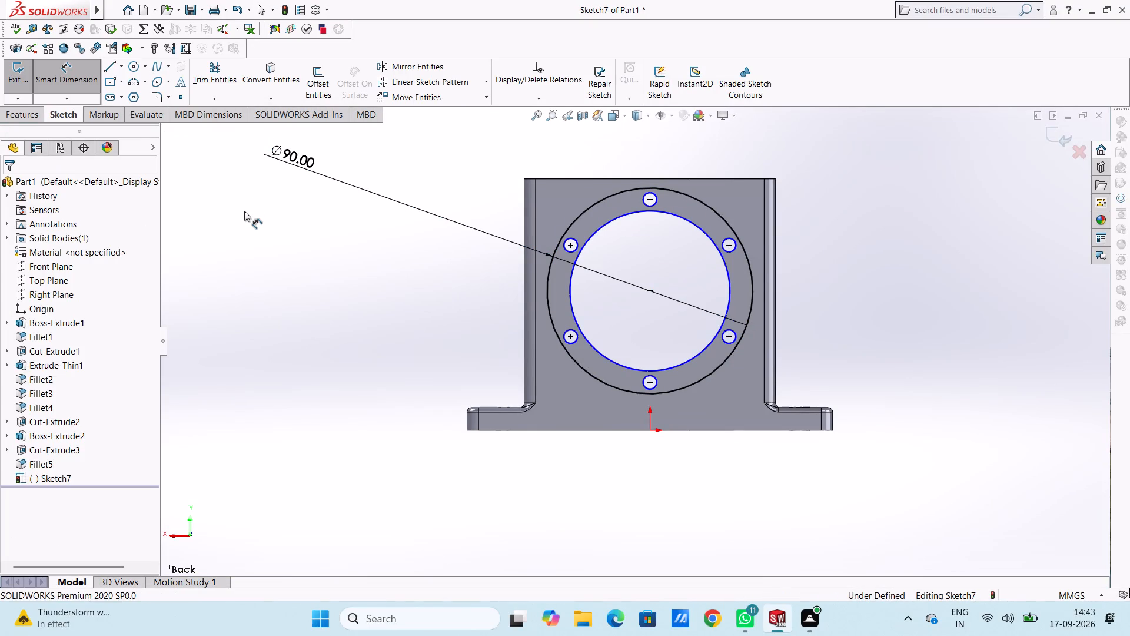
click(570, 307)
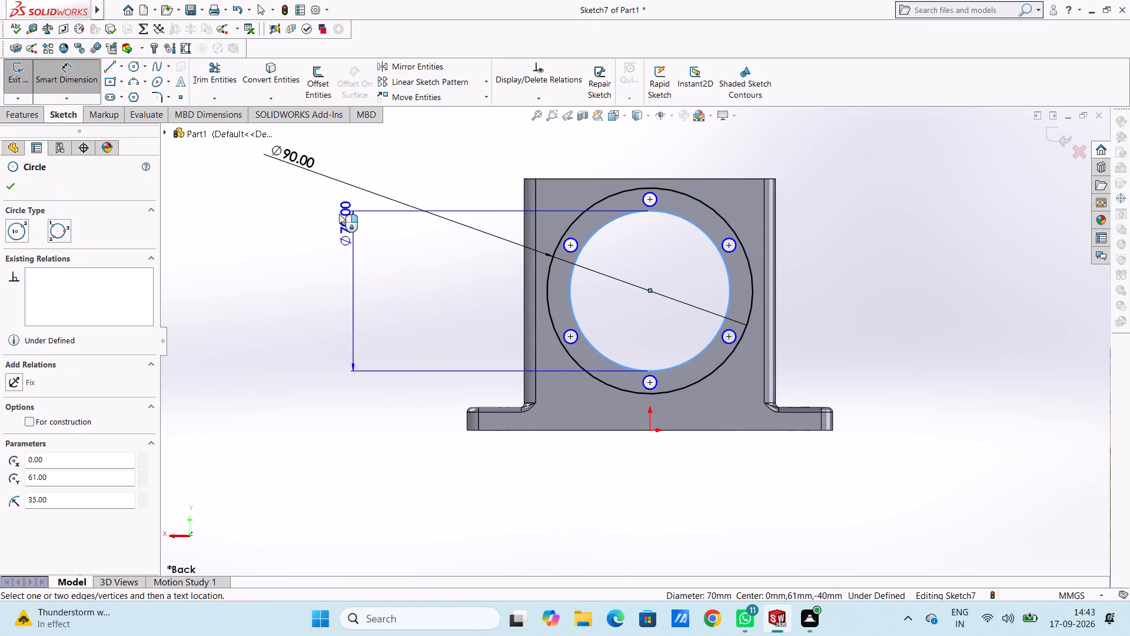
click(254, 194)
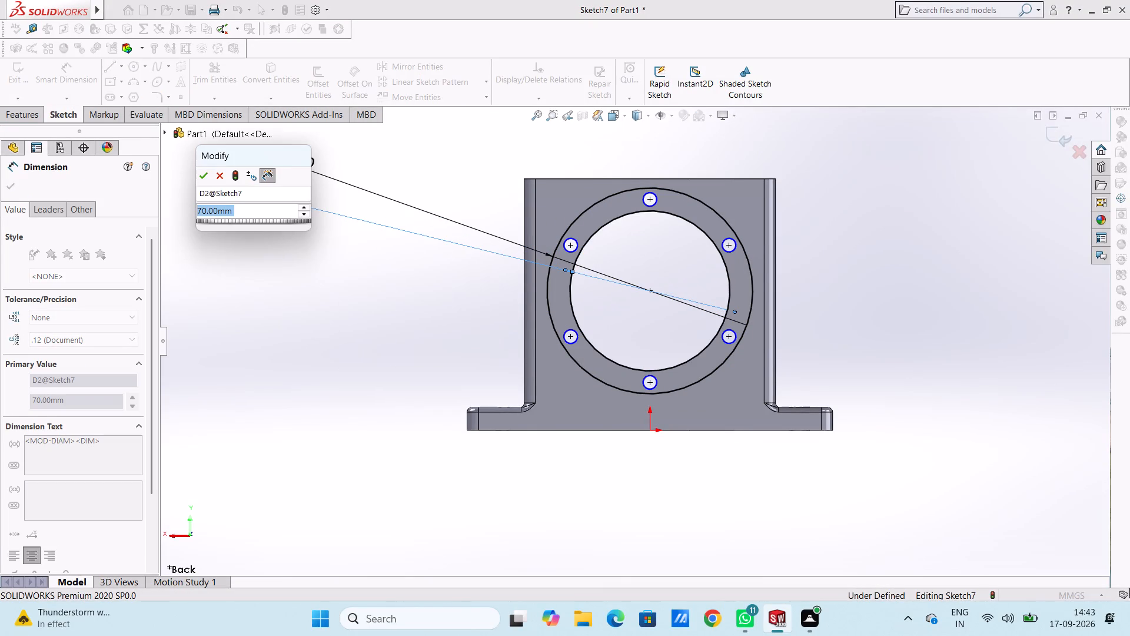
click(209, 180)
click(229, 216)
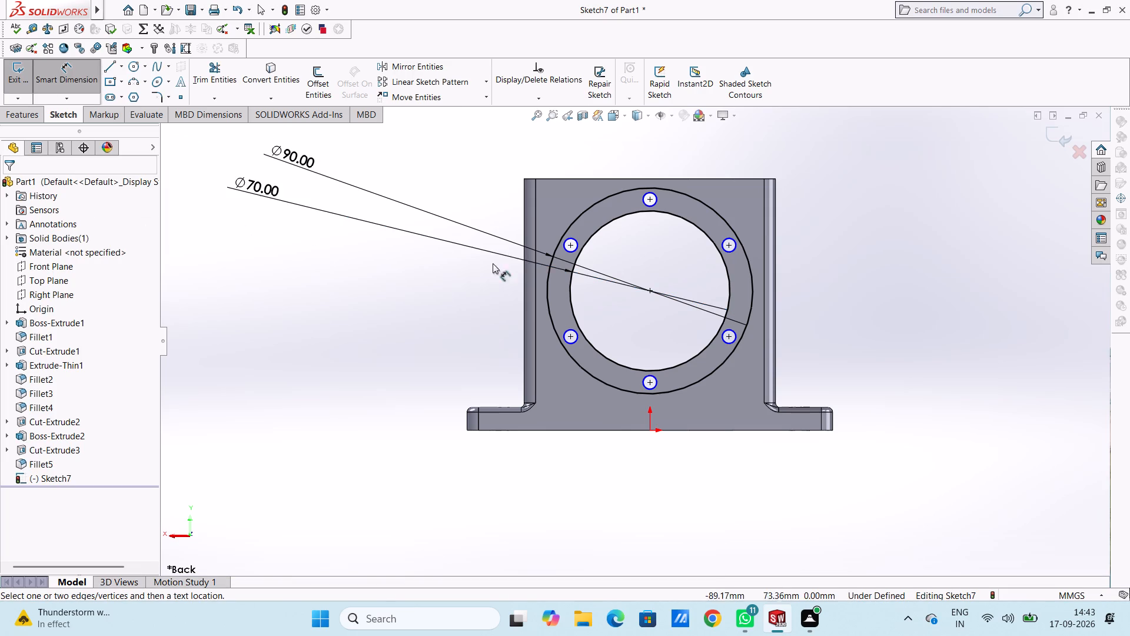
Dimension the diameters of the three upper bolt-hole circles in the back-face sketch.
click(574, 238)
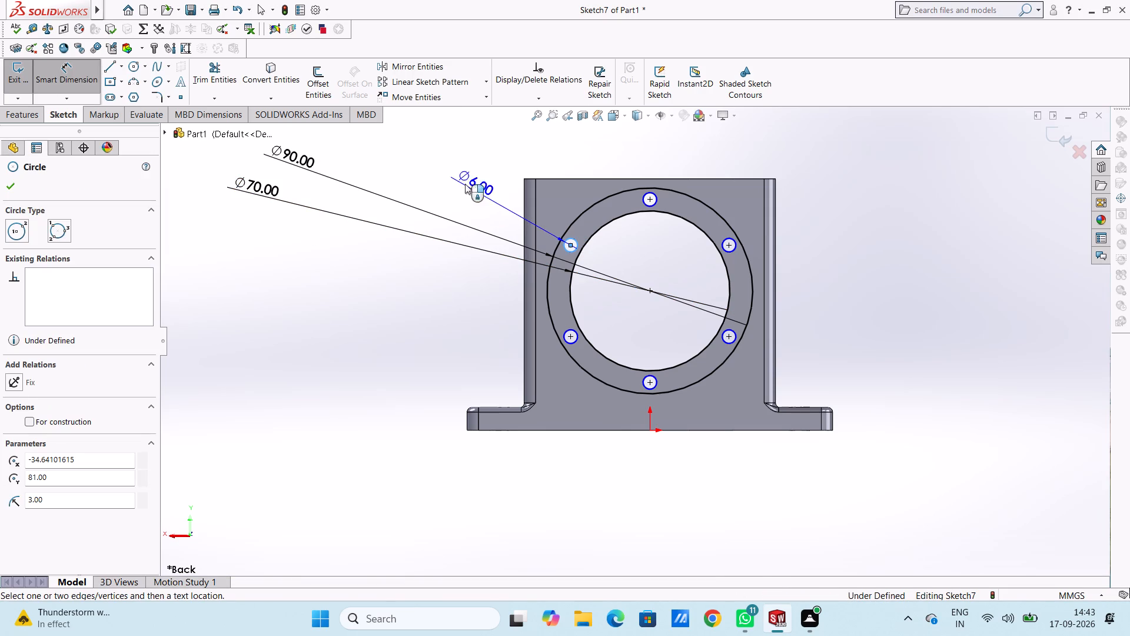
click(417, 166)
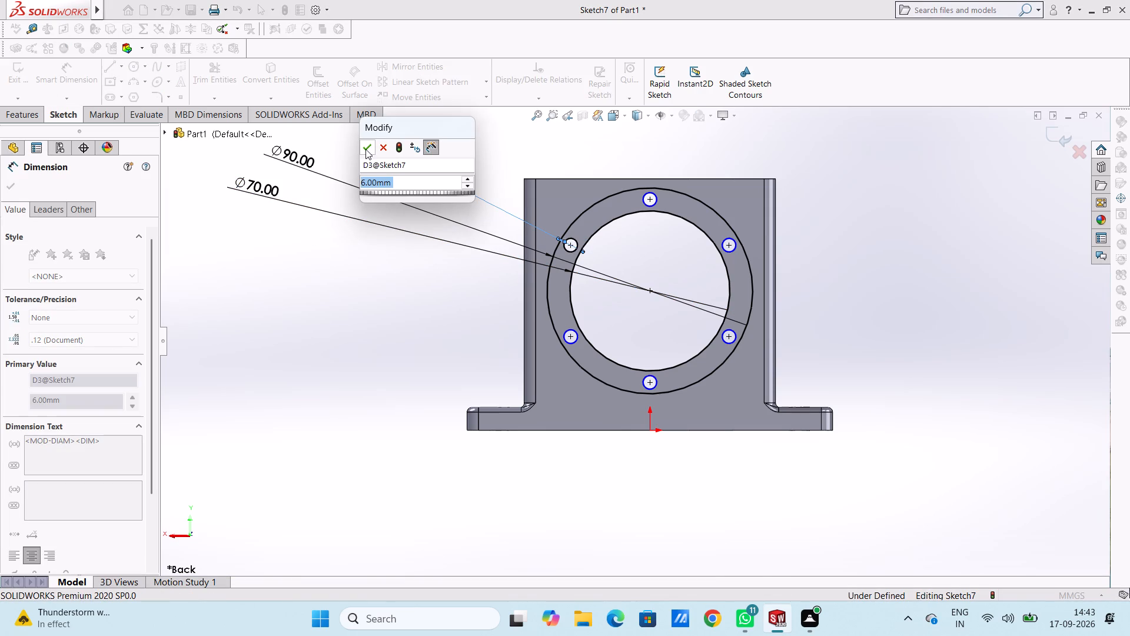
click(365, 149)
click(355, 152)
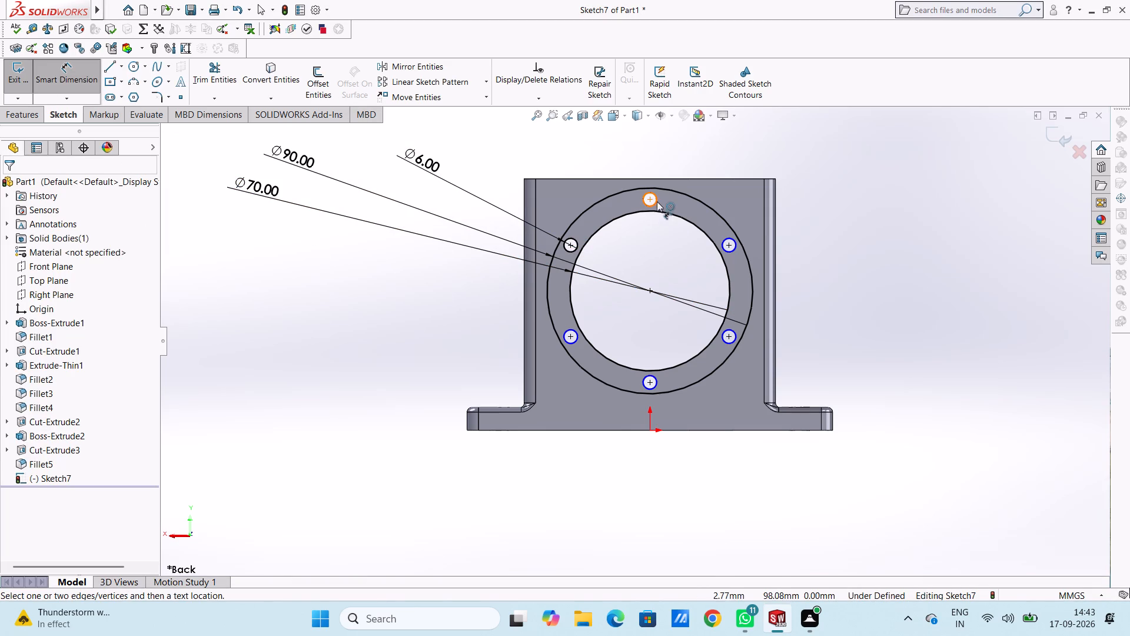
click(657, 197)
click(873, 171)
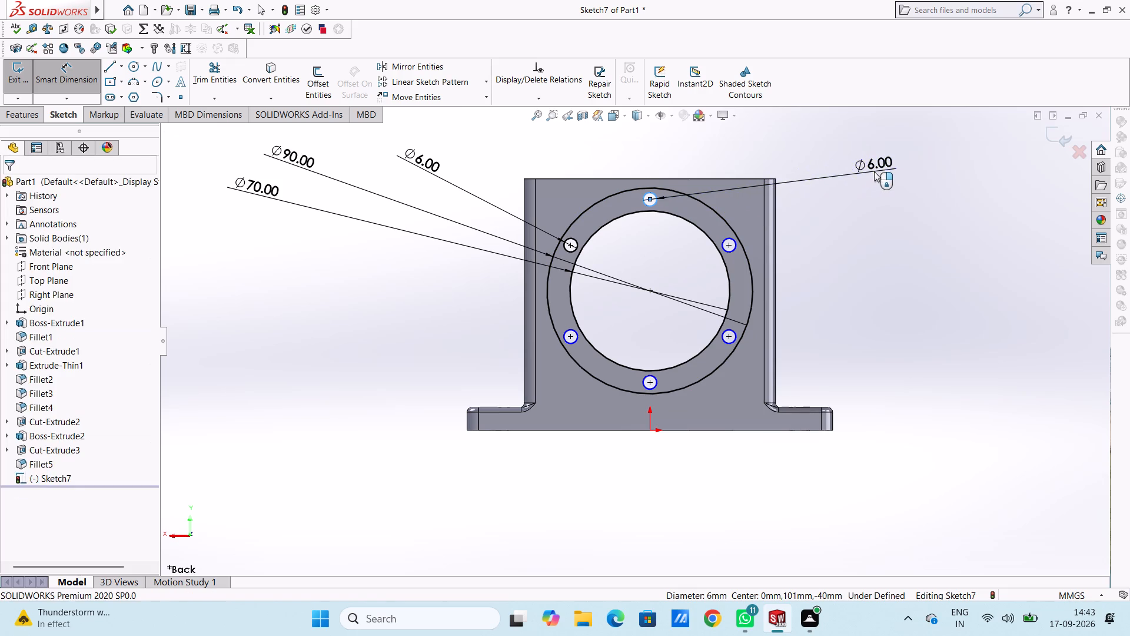
click(827, 158)
click(835, 210)
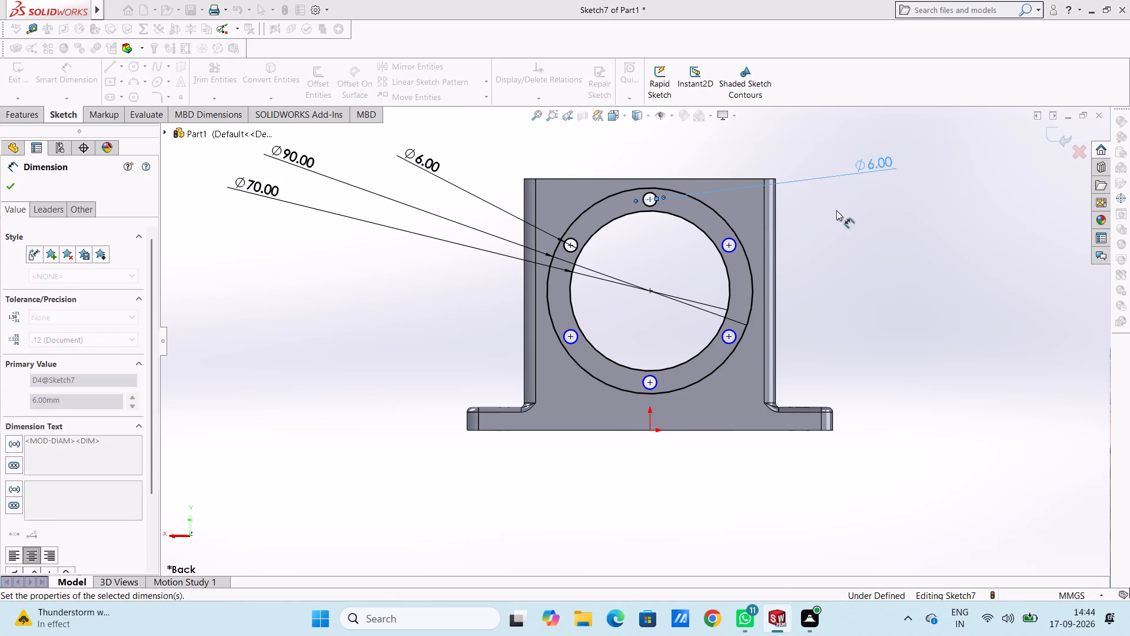
click(731, 237)
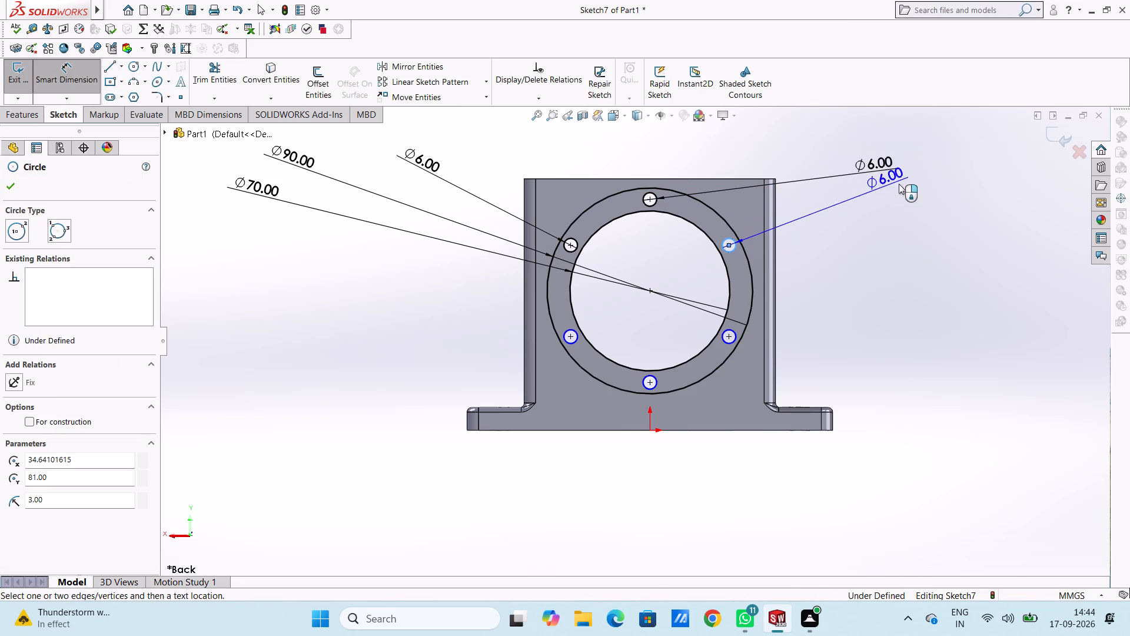
click(945, 177)
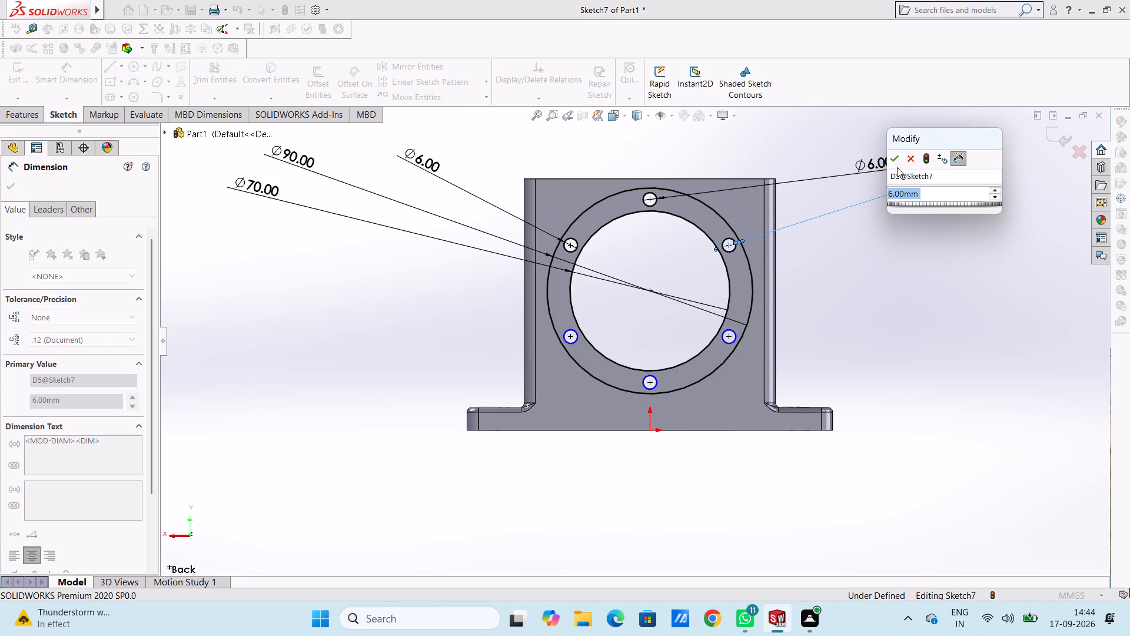
click(896, 160)
click(902, 230)
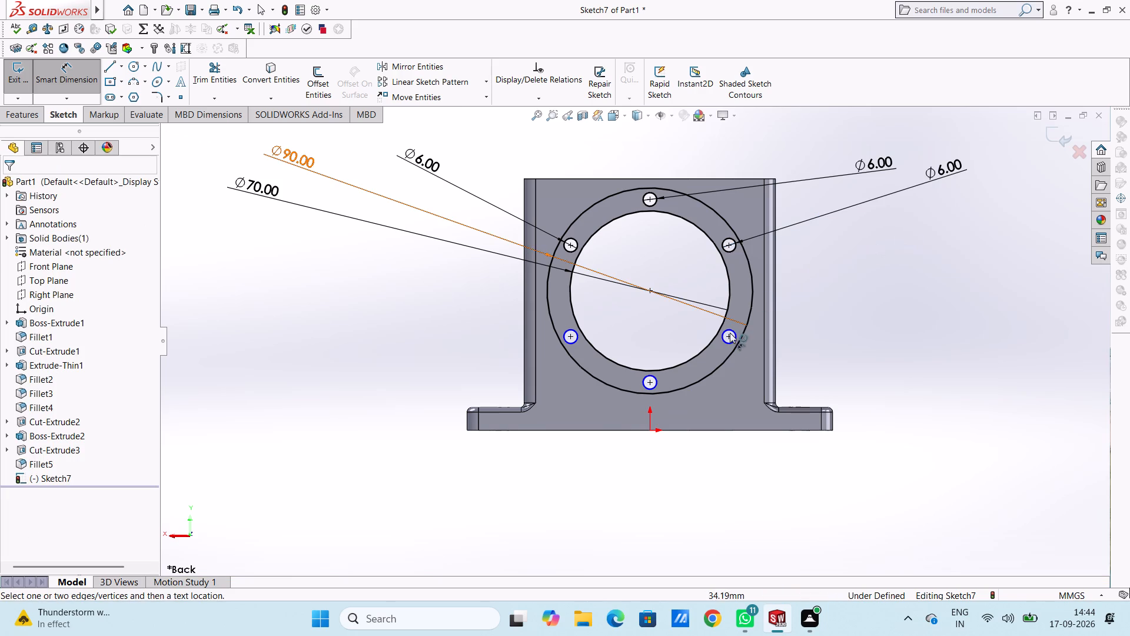
Dimension the diameters of the three lower bolt-hole circles in the back-face sketch.
click(733, 331)
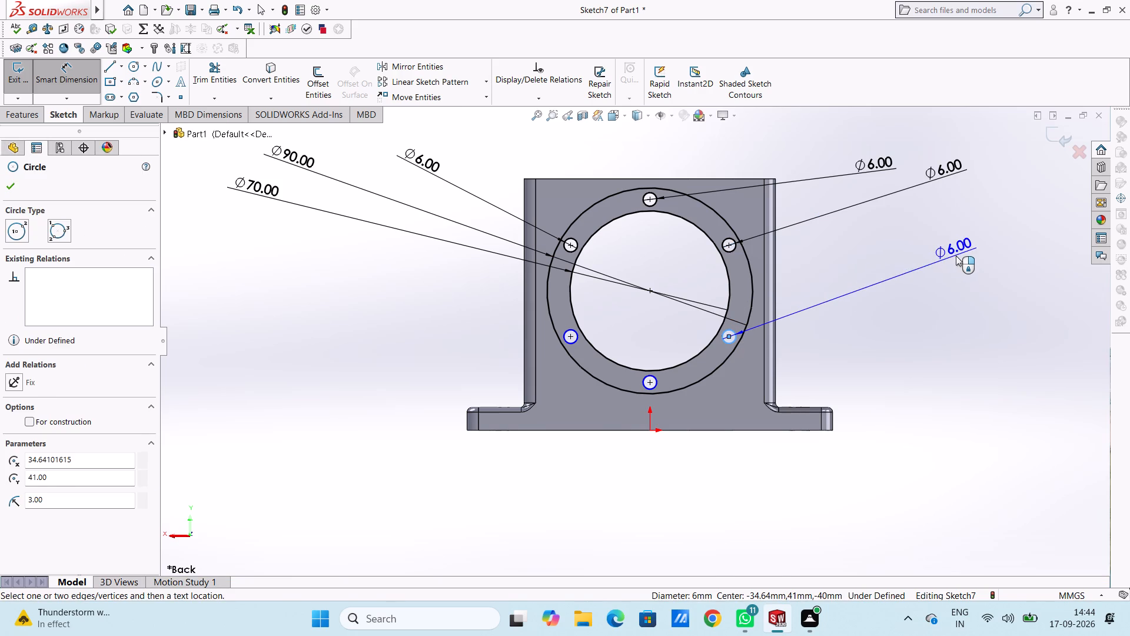
click(956, 256)
click(913, 241)
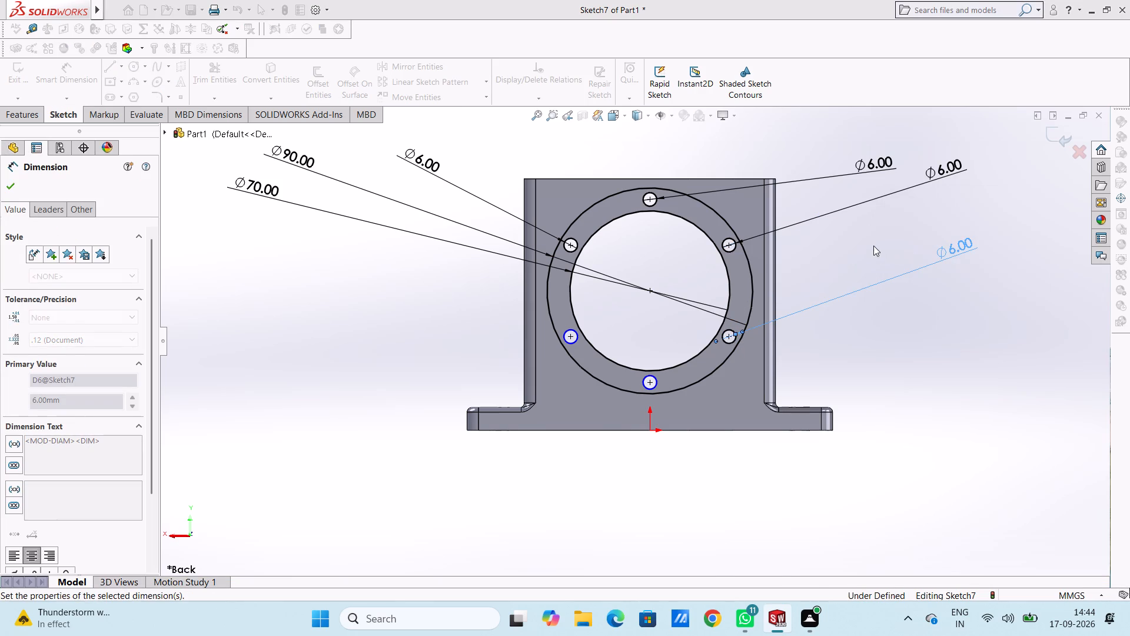
click(873, 245)
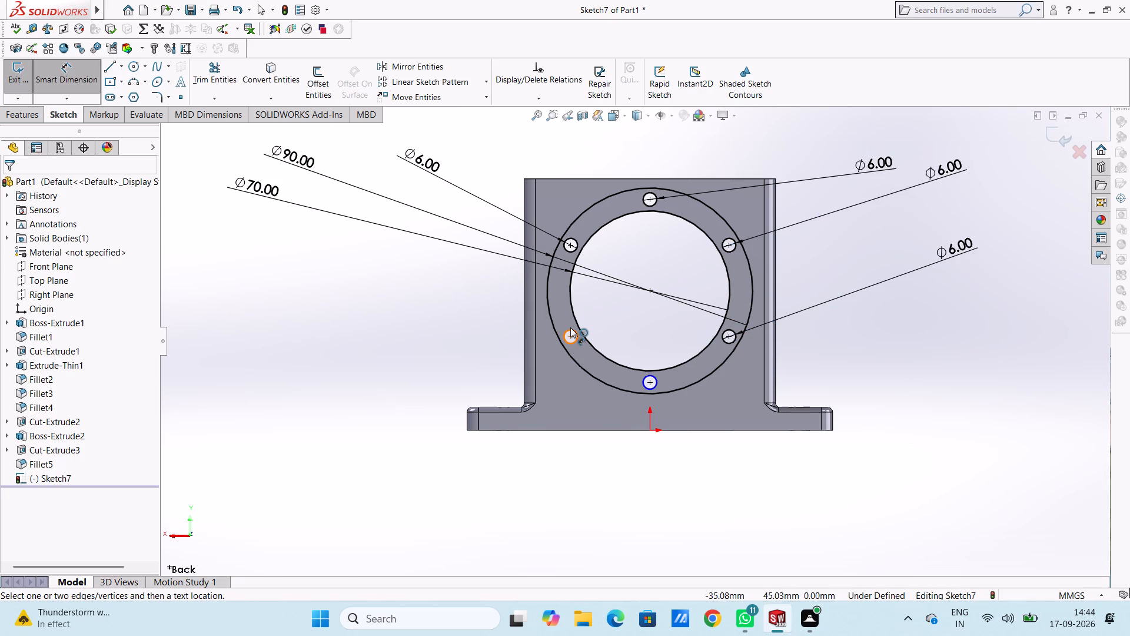
click(570, 327)
click(327, 259)
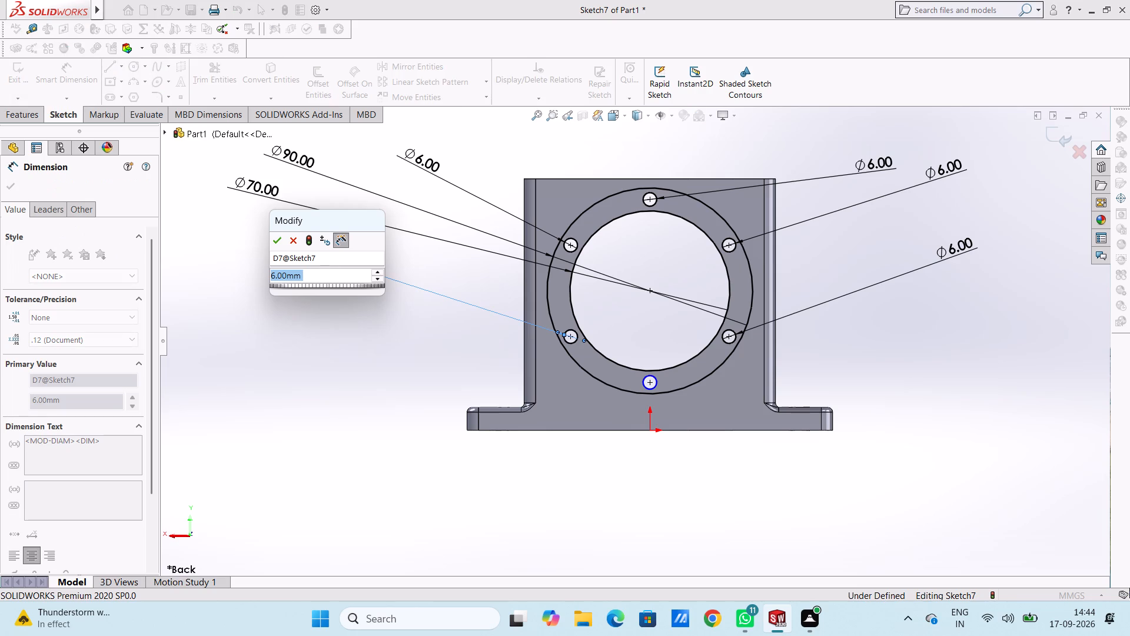
click(278, 247)
click(278, 246)
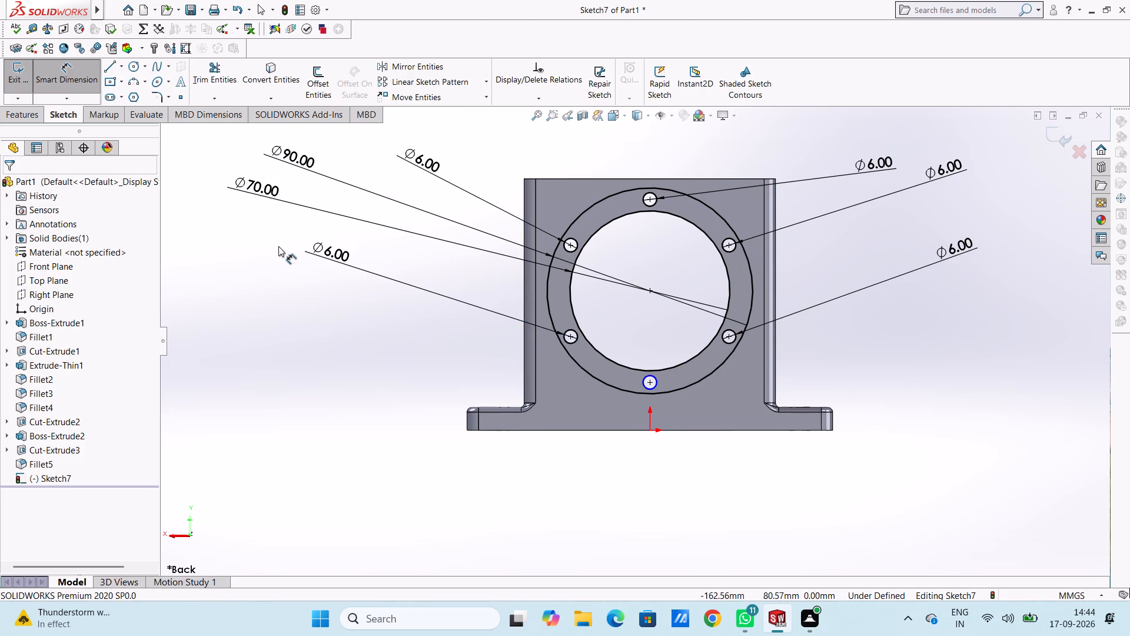
click(650, 386)
drag(528, 418, 482, 423)
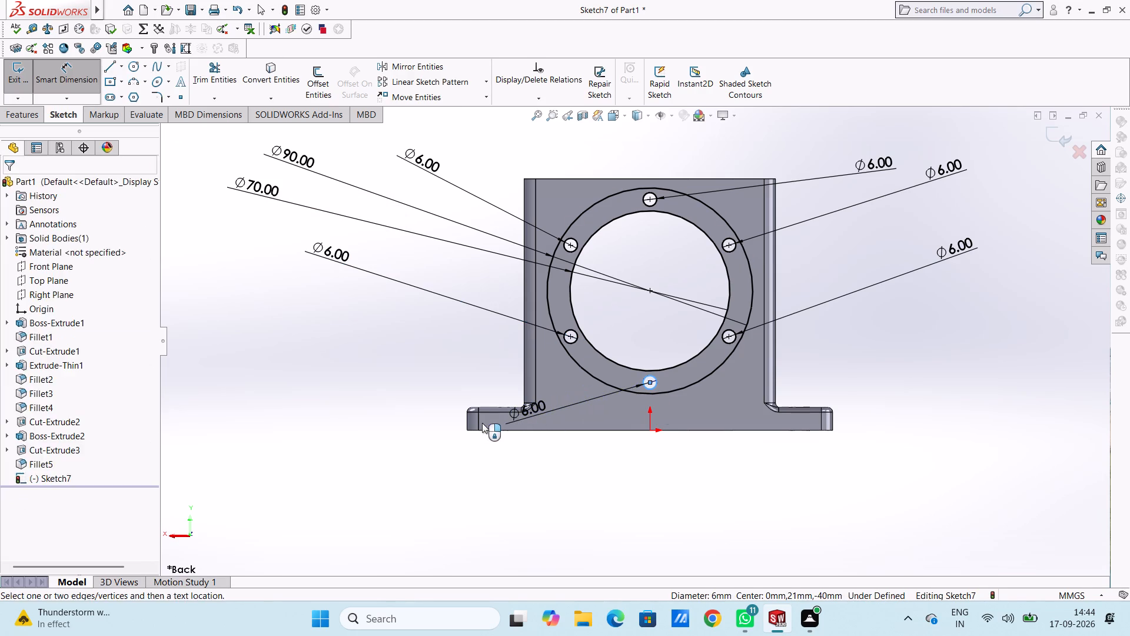
drag(482, 423, 455, 426)
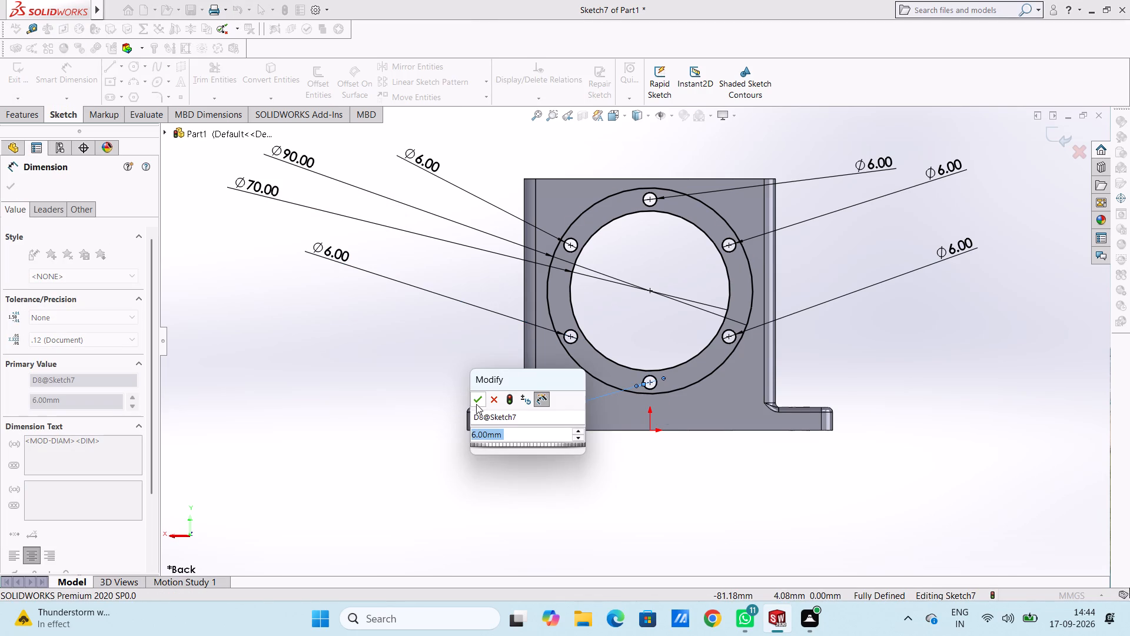
click(476, 404)
click(457, 355)
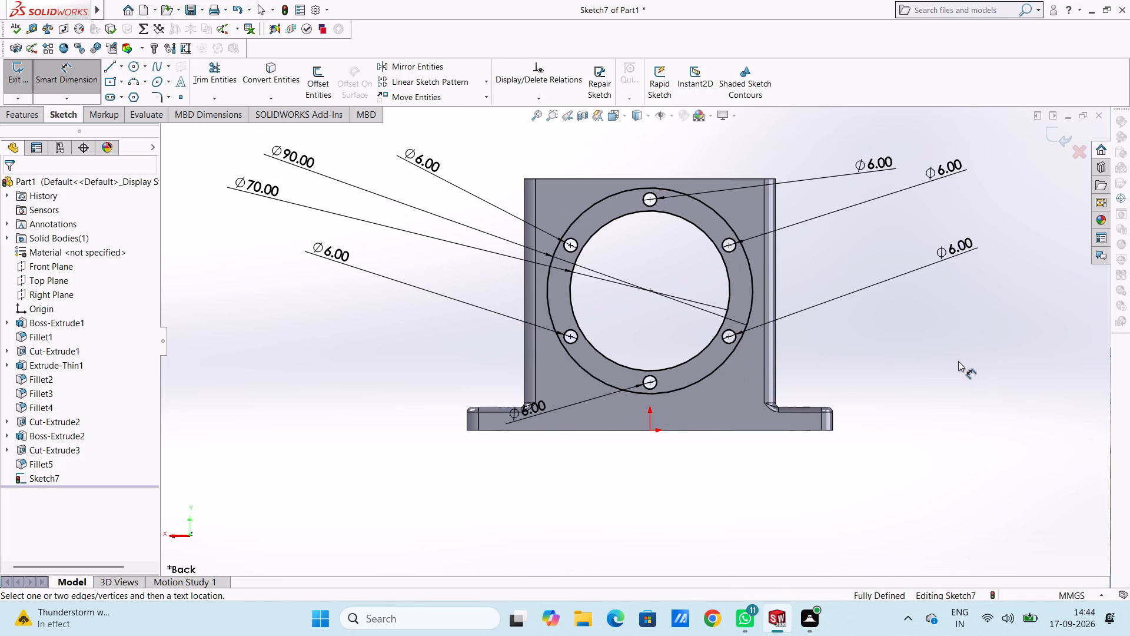
click(79, 78)
Extrude the back-face ring sketch 10 mm outward as a blind boss merged with the body.
middle_drag(912, 356, 880, 359)
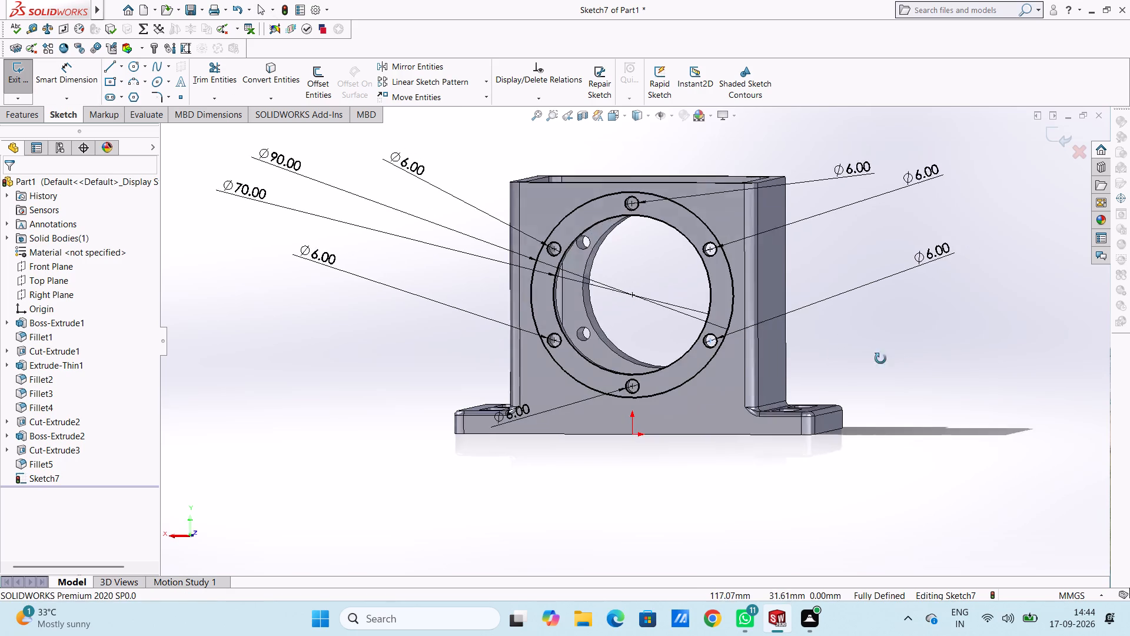
middle_drag(880, 359, 848, 353)
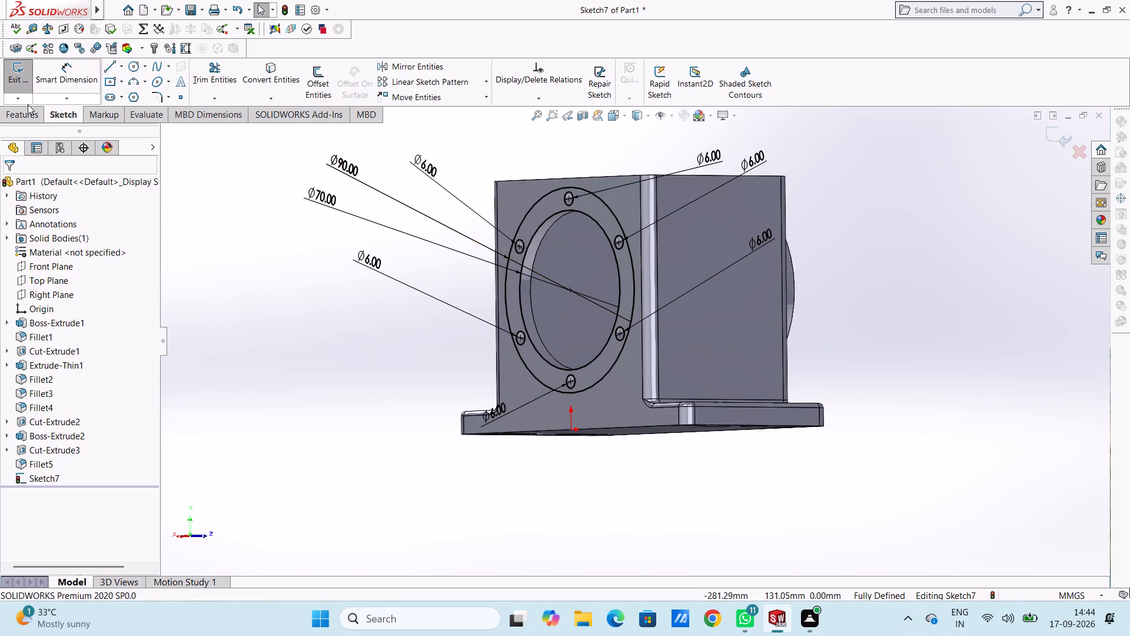
click(26, 112)
click(25, 90)
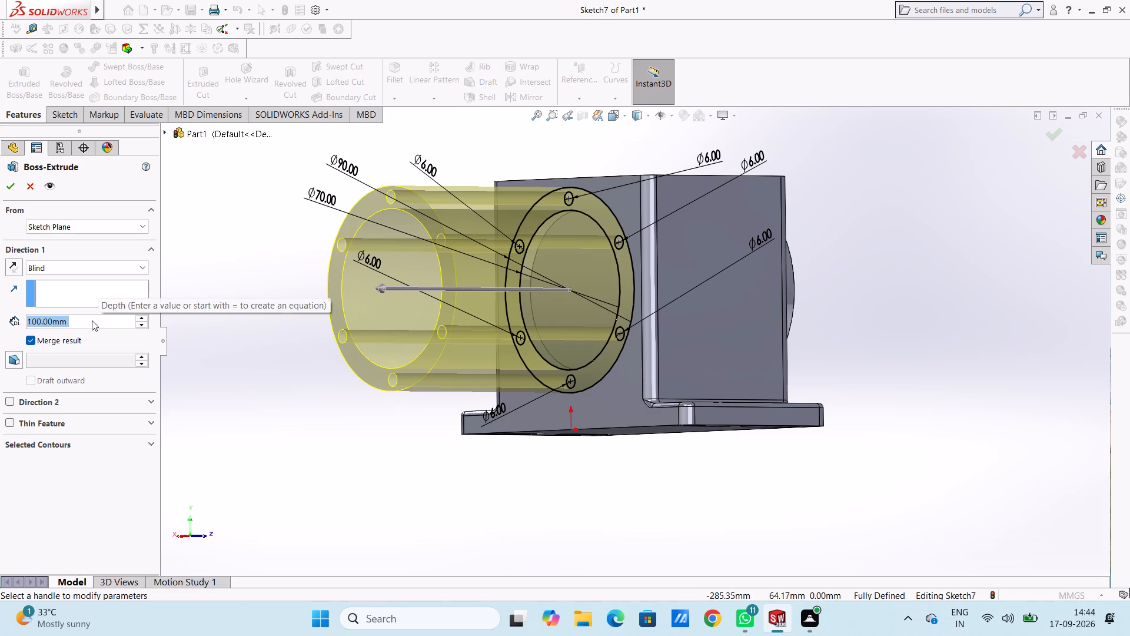
text(10)
key(Return)
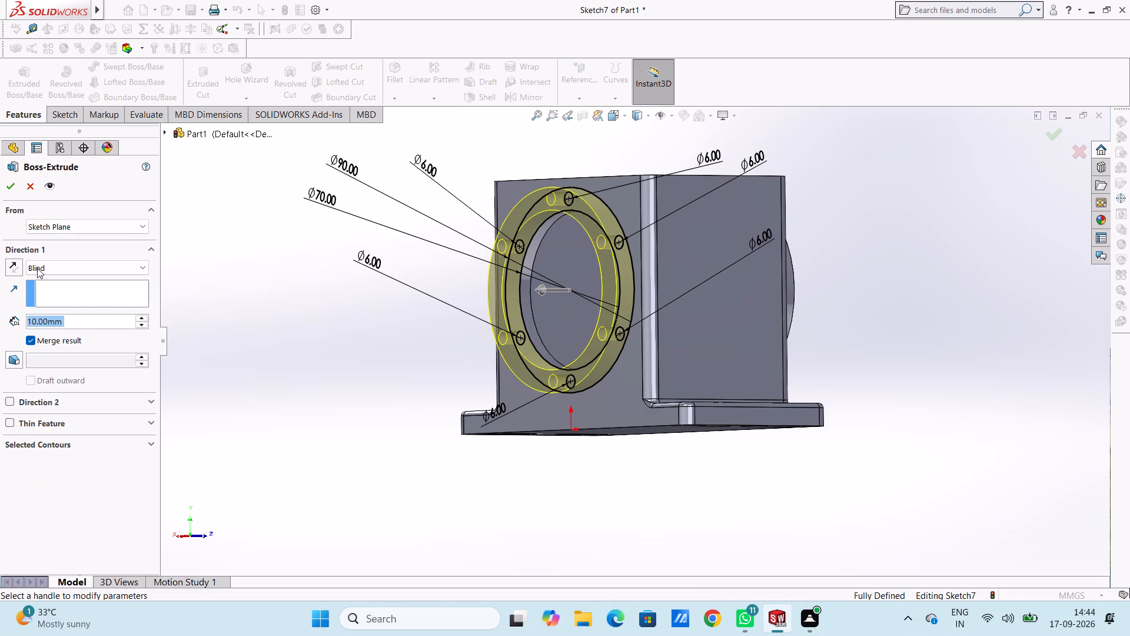
click(4, 191)
click(268, 295)
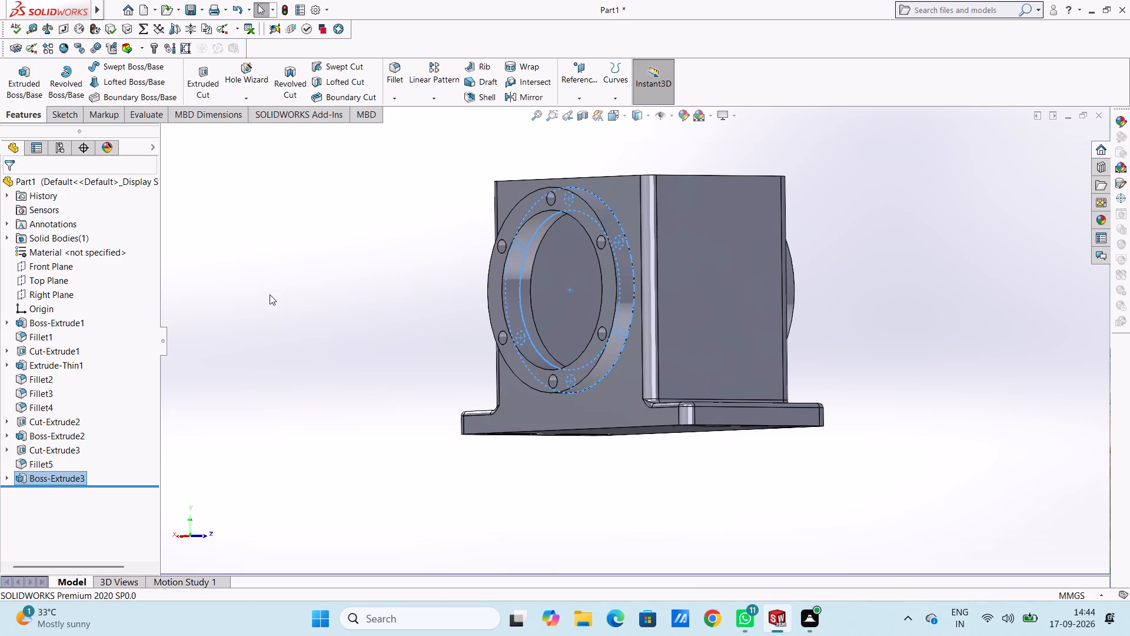
Fillet the edge where the back ring flange meets the boss's back wall with a 2 mm radius.
middle_drag(313, 261, 340, 357)
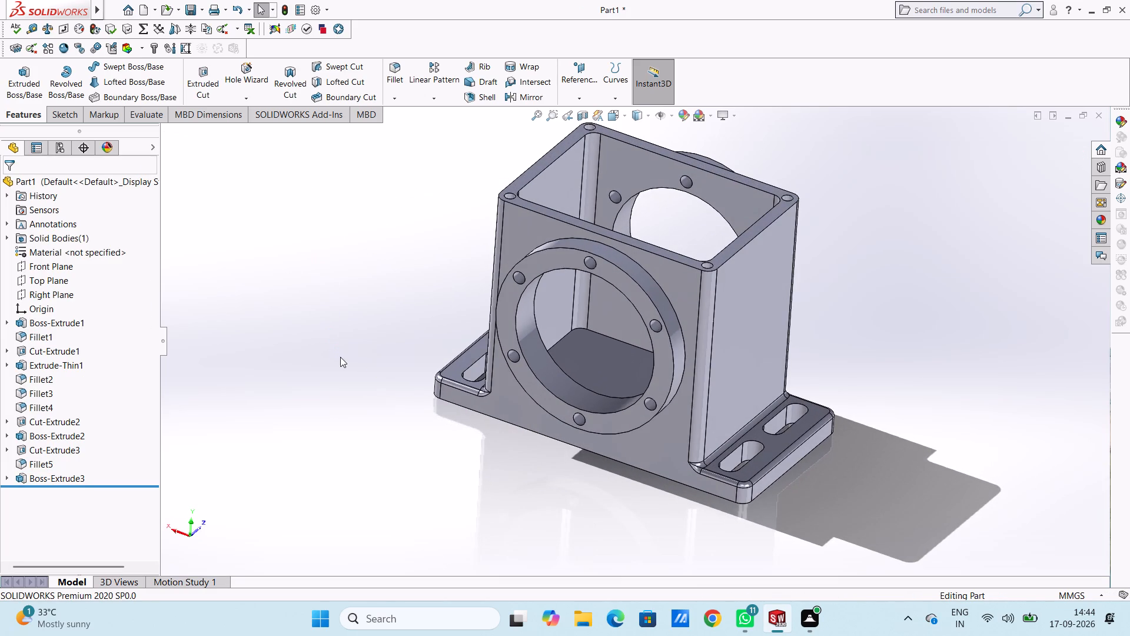
scroll(659, 289, down, 2)
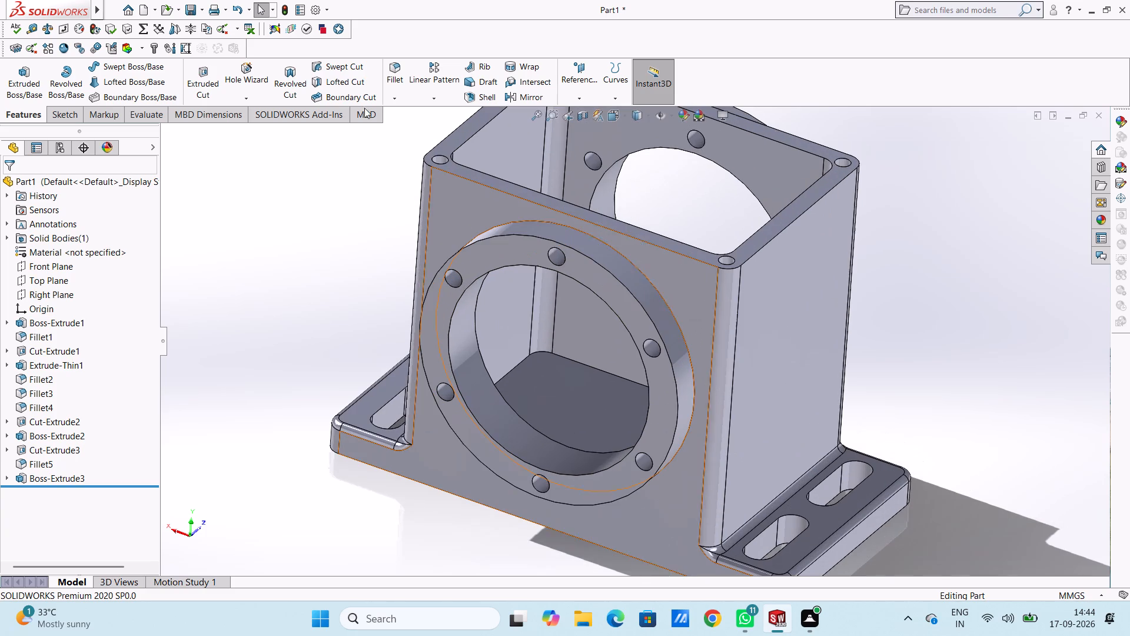
click(401, 71)
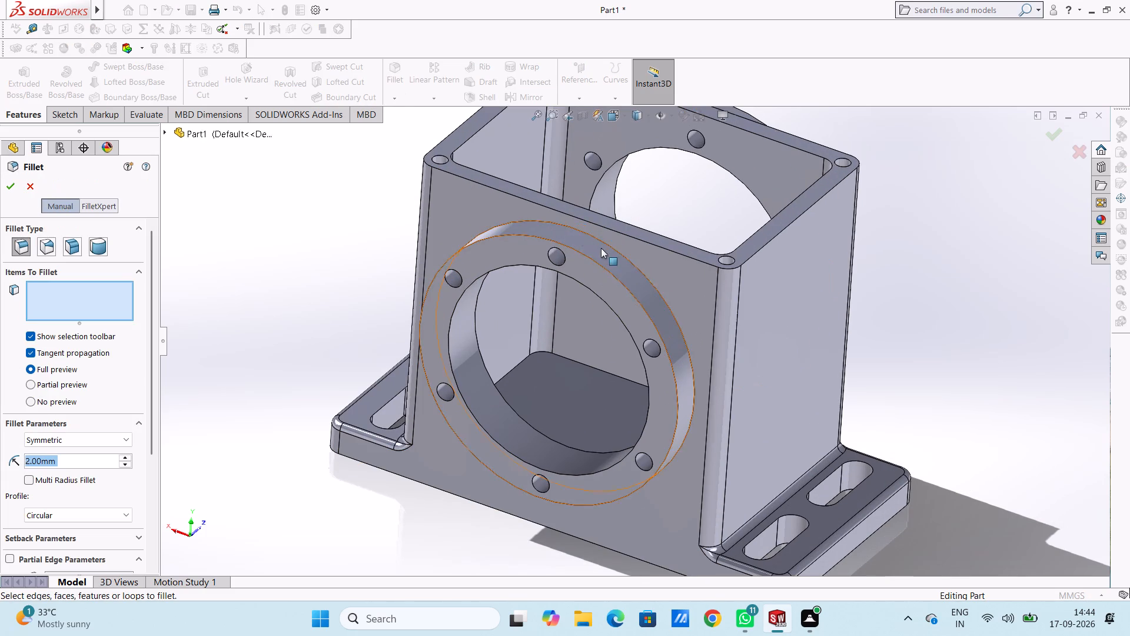
click(607, 246)
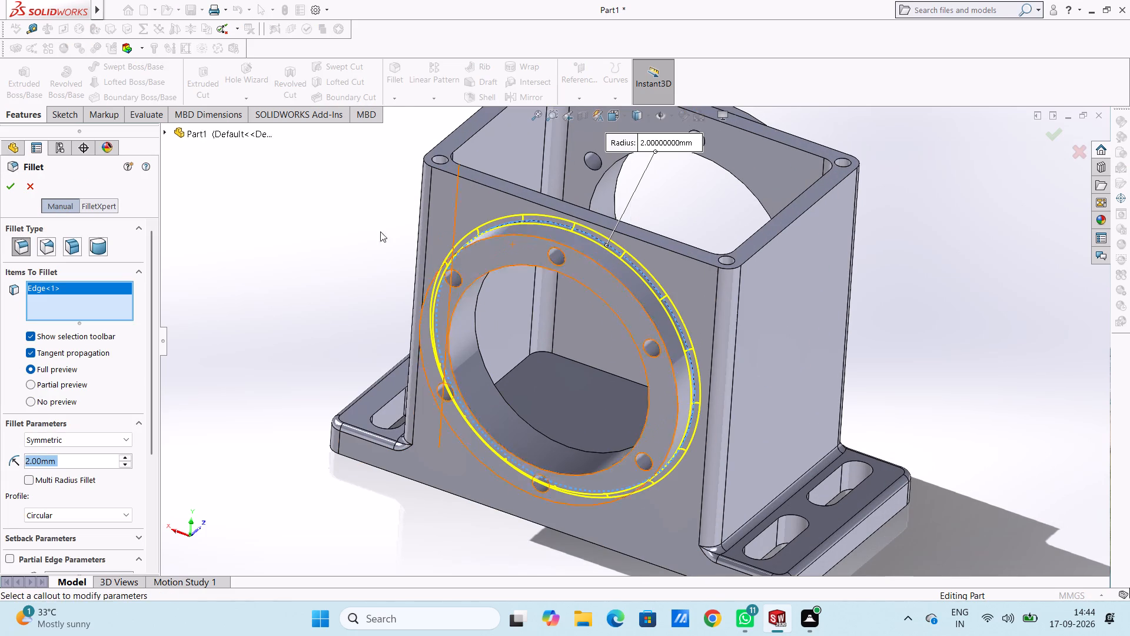
click(12, 185)
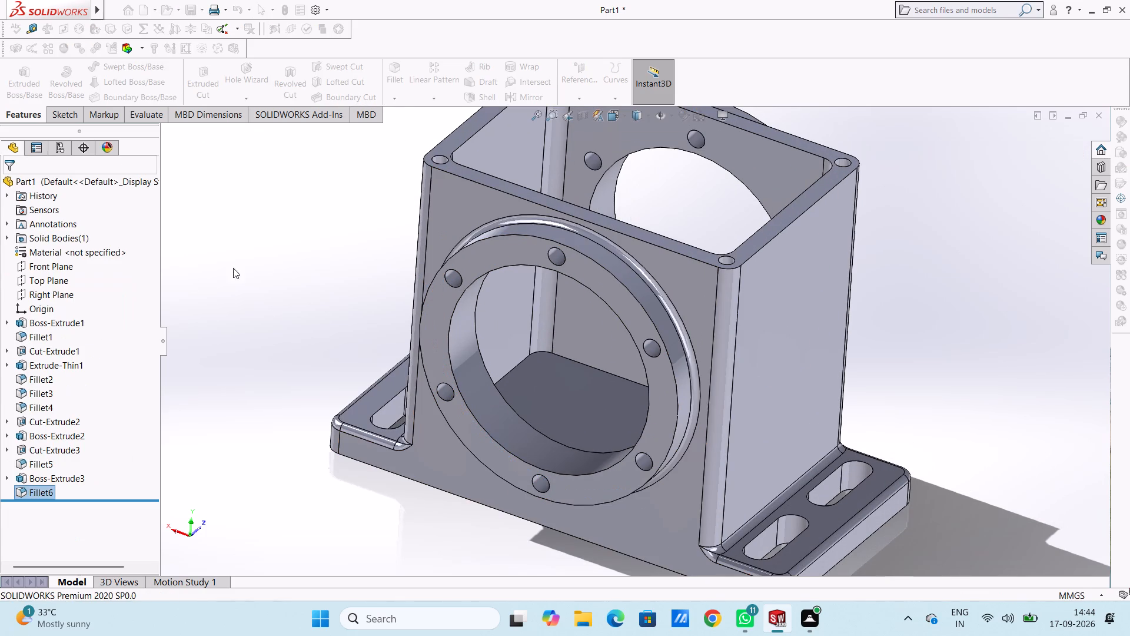
click(259, 260)
middle_drag(265, 264, 257, 311)
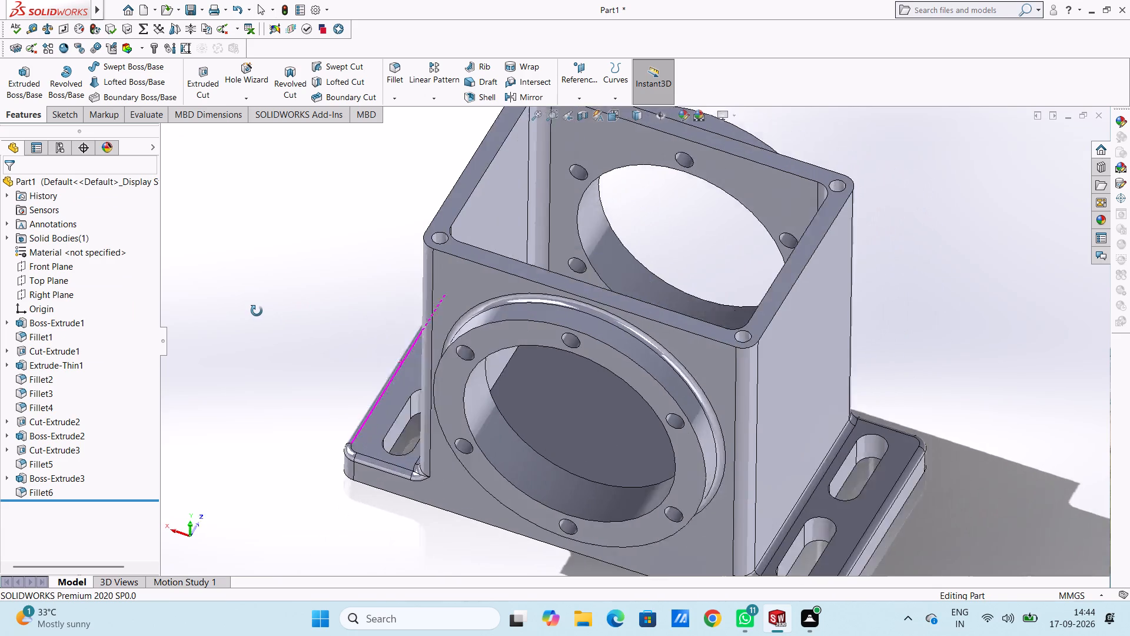
Examine the flanged housing from several sides, including both ring flanges and the side walls.
middle_drag(257, 311, 259, 290)
middle_drag(287, 254, 330, 302)
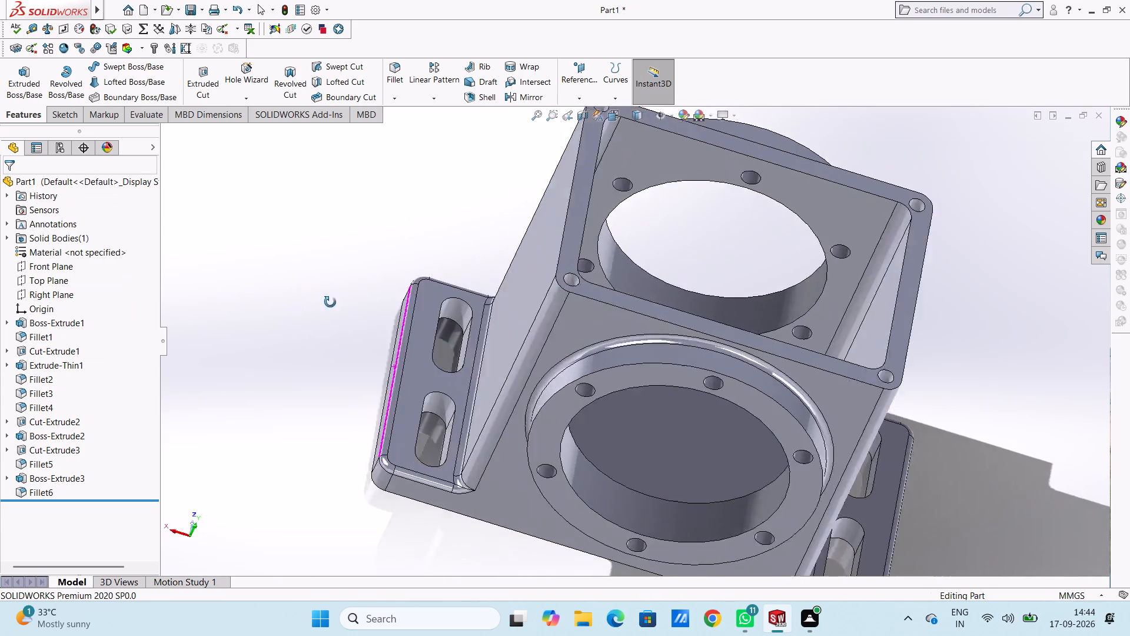
middle_drag(330, 302, 278, 284)
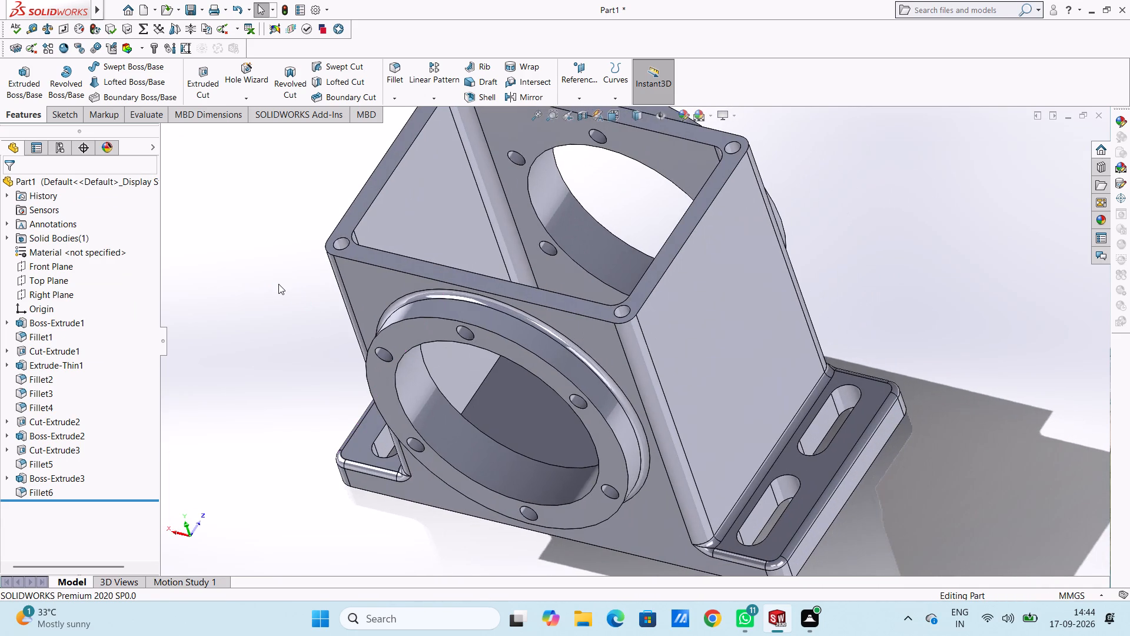
scroll(275, 284, up, 6)
middle_drag(295, 259, 340, 183)
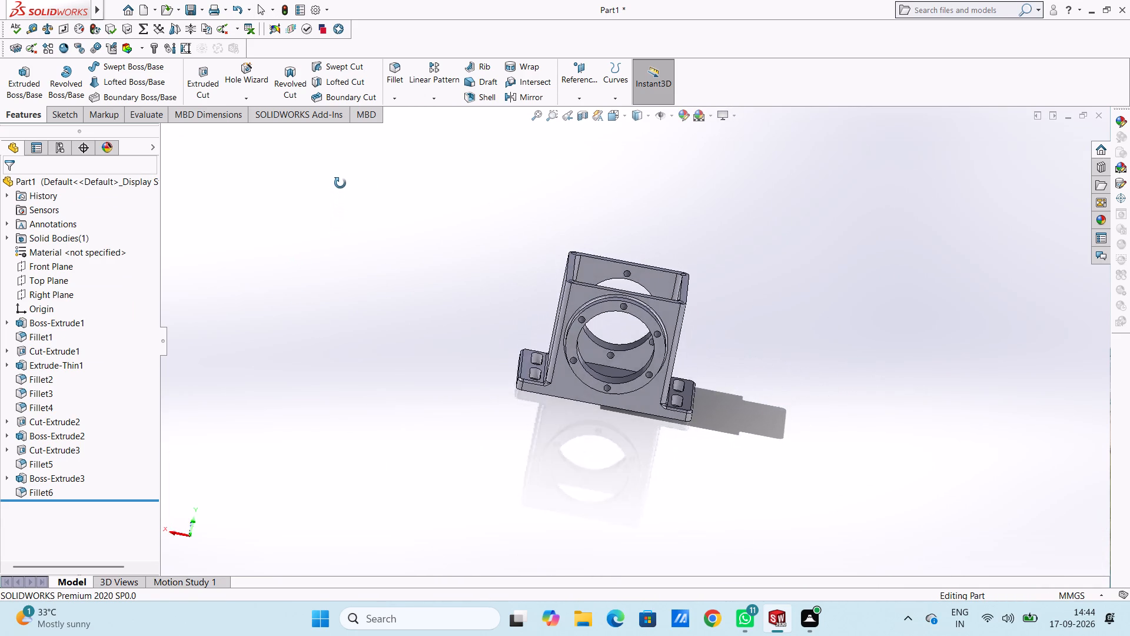
middle_drag(340, 183, 218, 178)
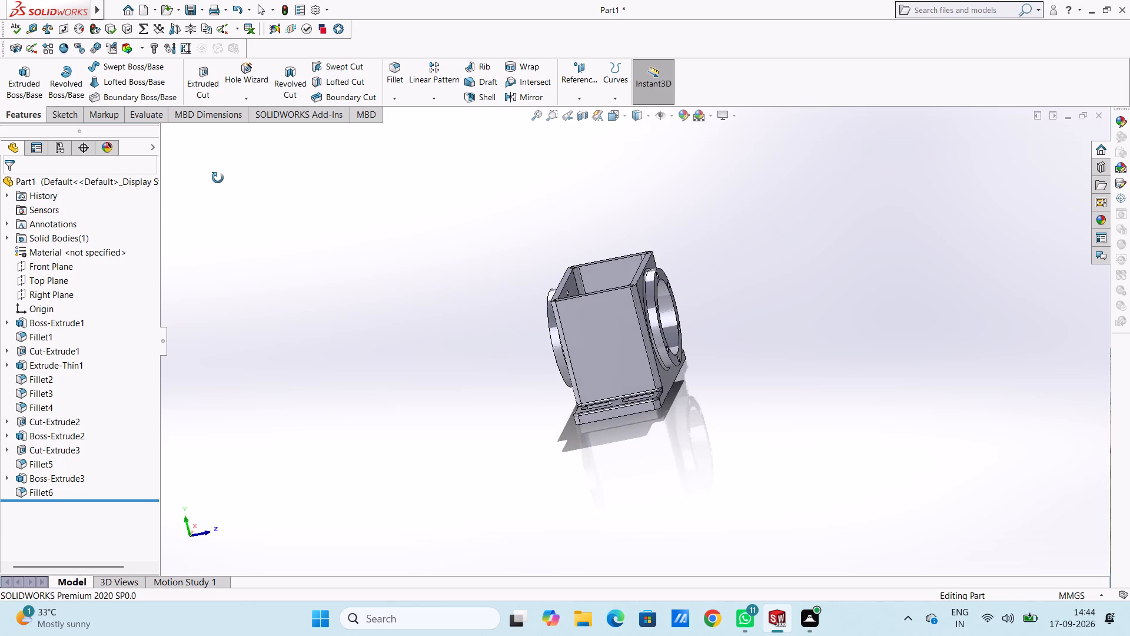
middle_drag(218, 178, 318, 234)
On the boss's left outer wall, start a sketch and draw a 10 mm radius circle about 87 mm directly above the origin.
key(ctrl+1)
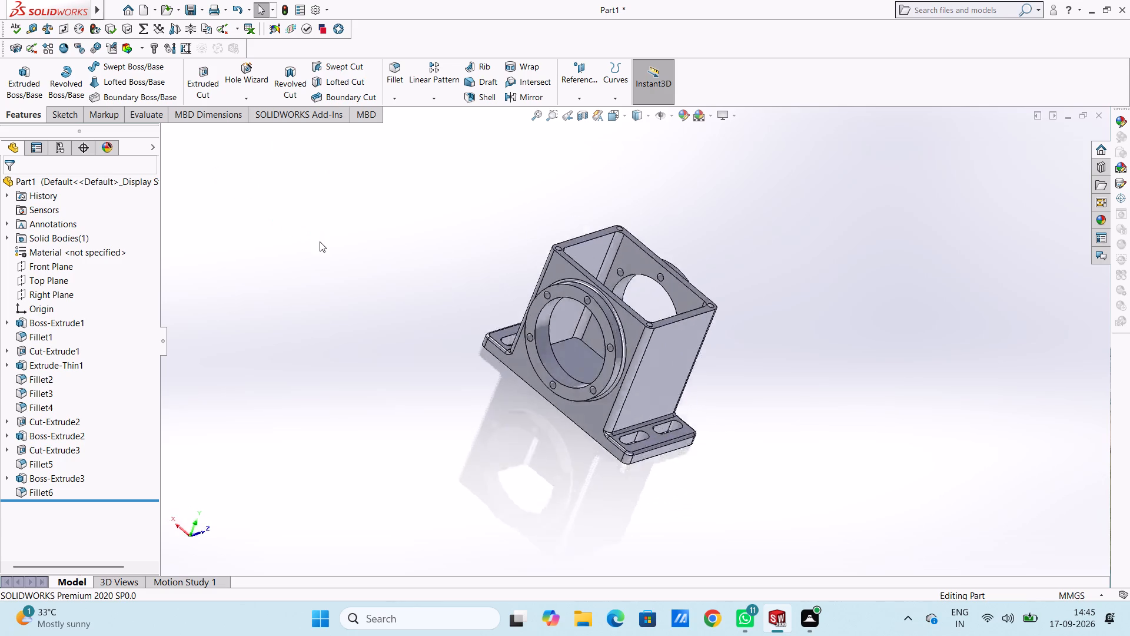
key(ctrl+2)
key(ctrl+3)
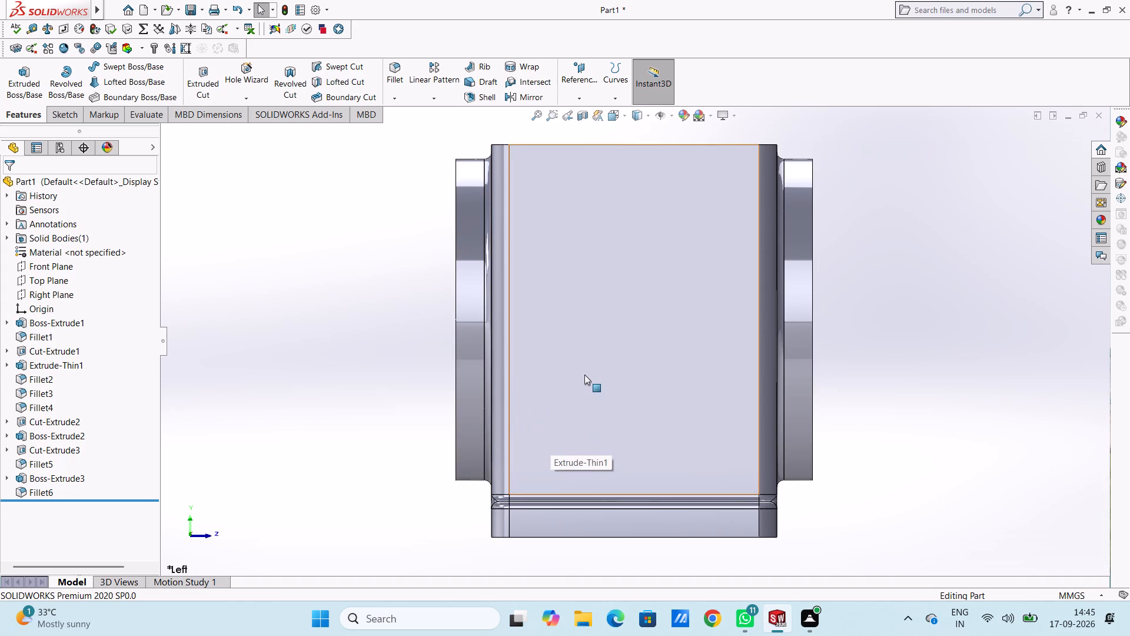
click(636, 224)
click(685, 194)
click(271, 269)
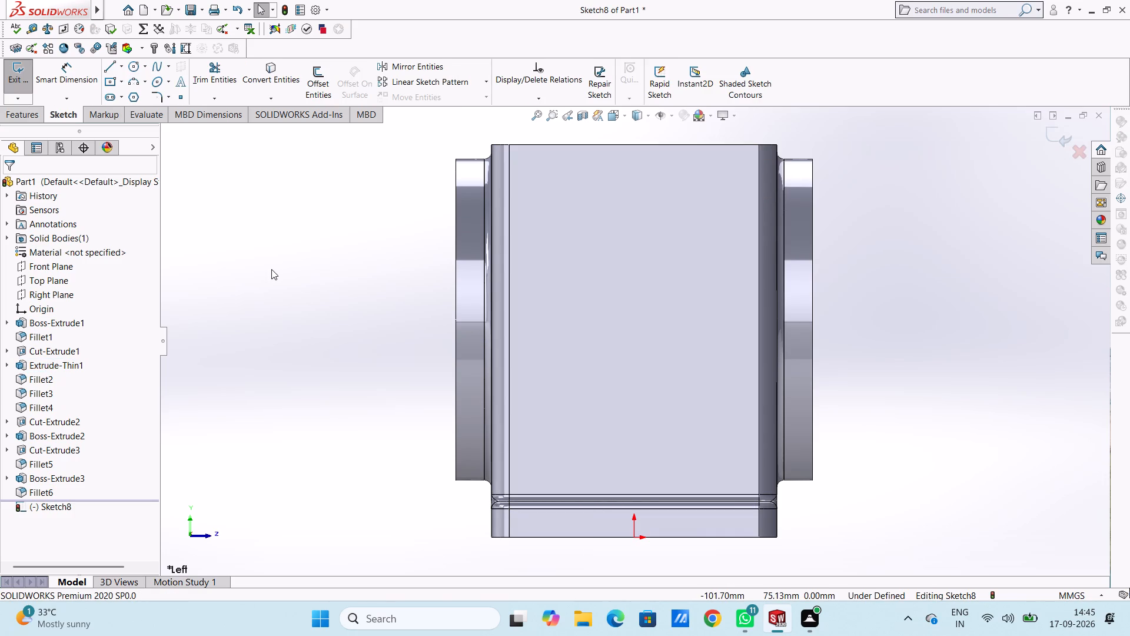
click(137, 65)
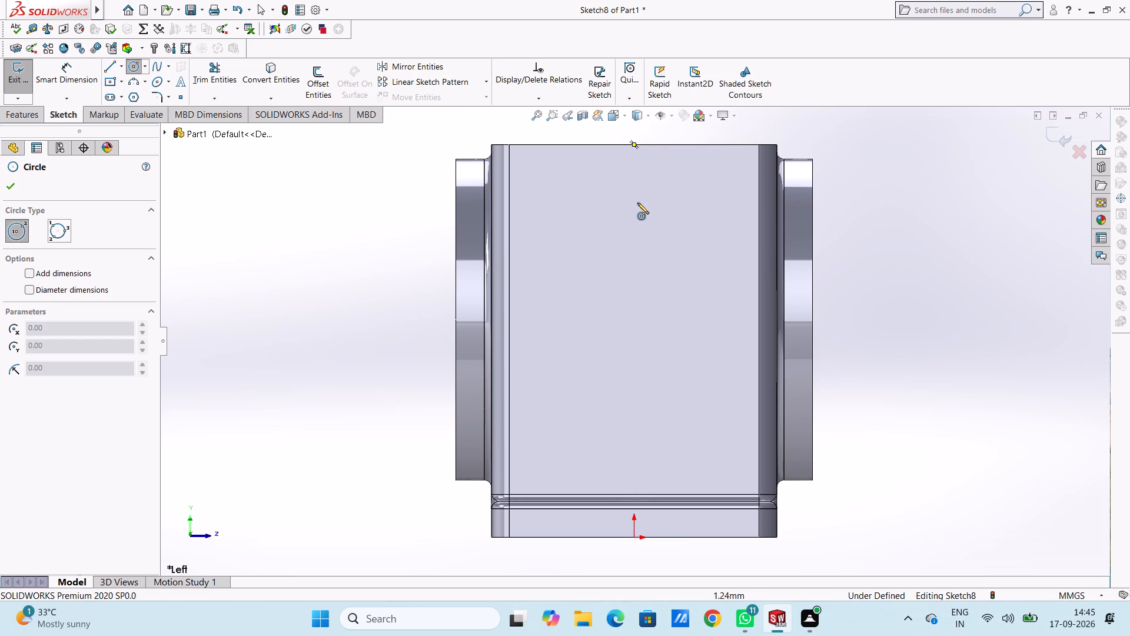
click(634, 226)
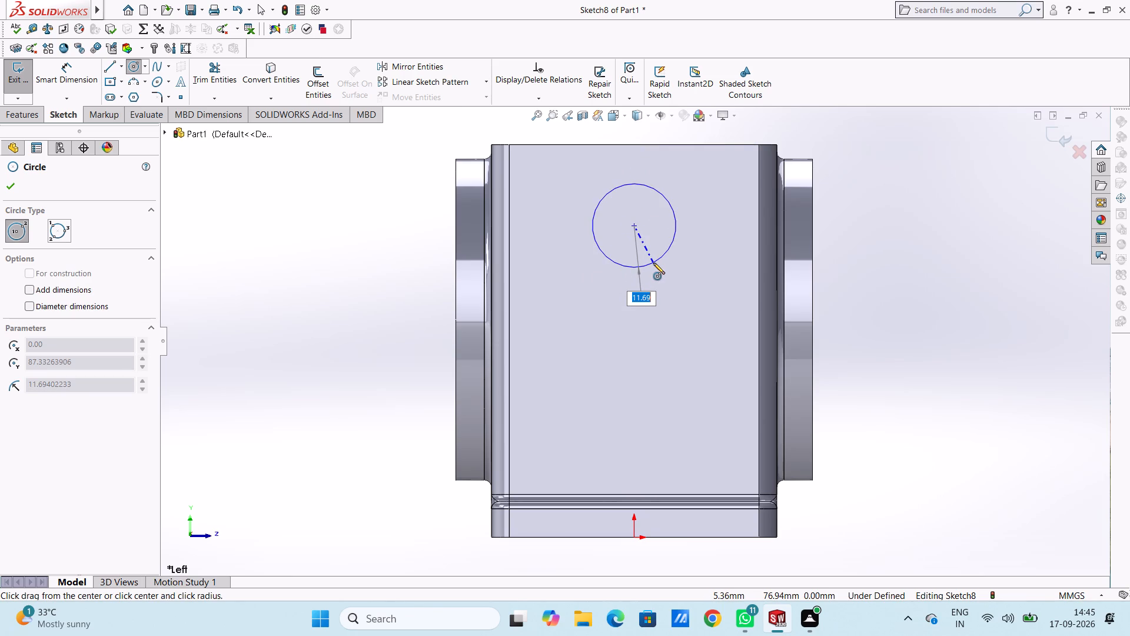
text(10)
key(Return)
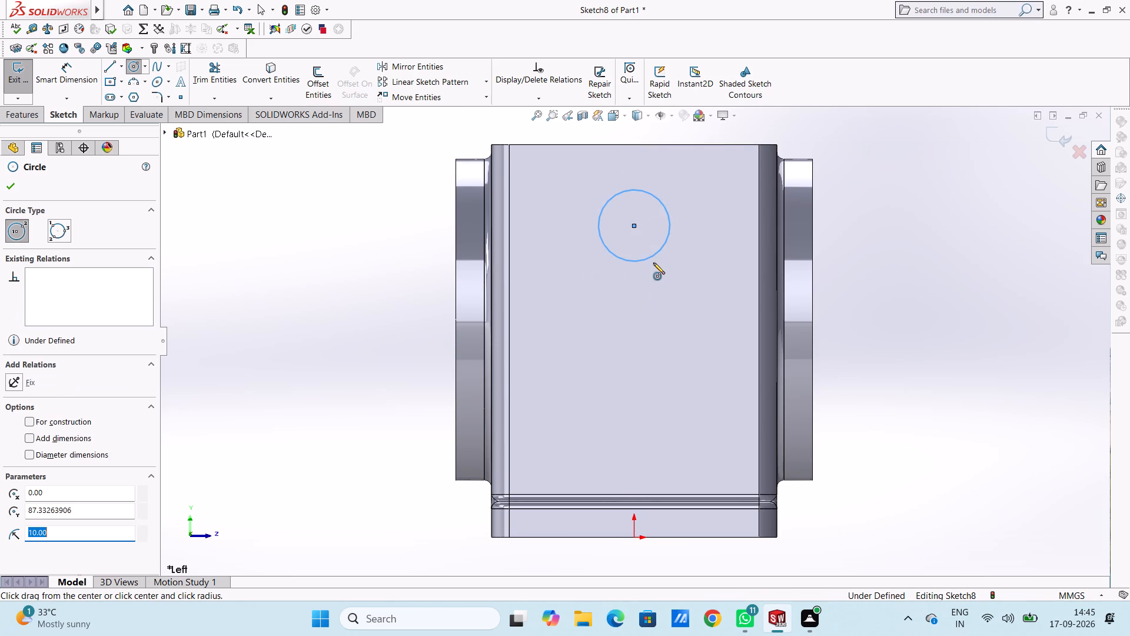
Draw a concentric circle of 15 mm radius around the first circle on the left wall.
click(635, 226)
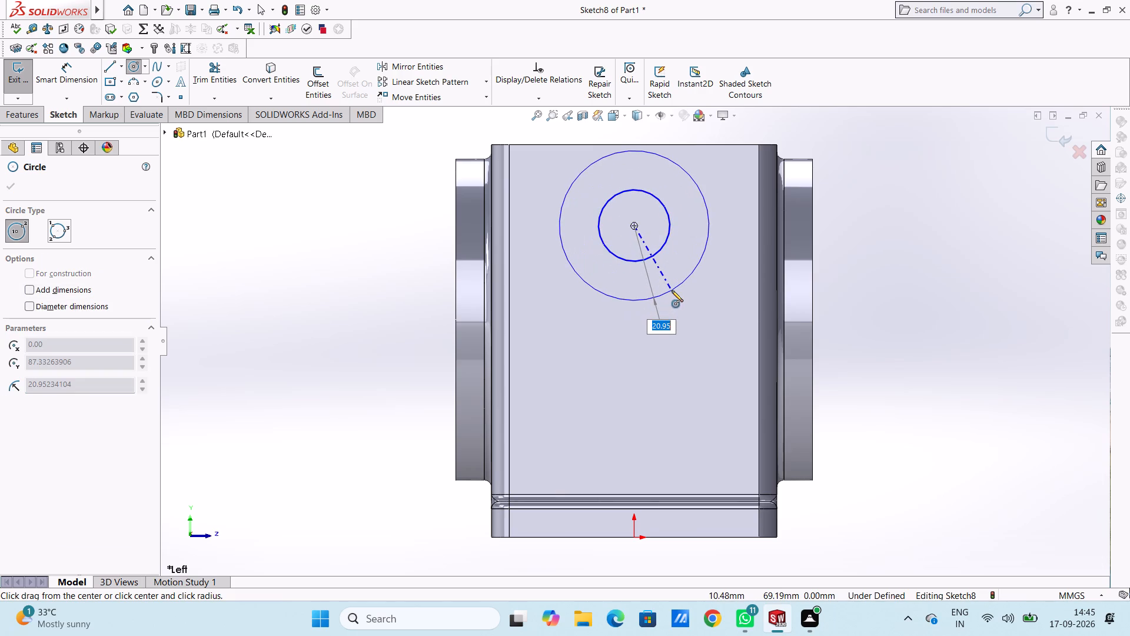
text(15)
key(Return)
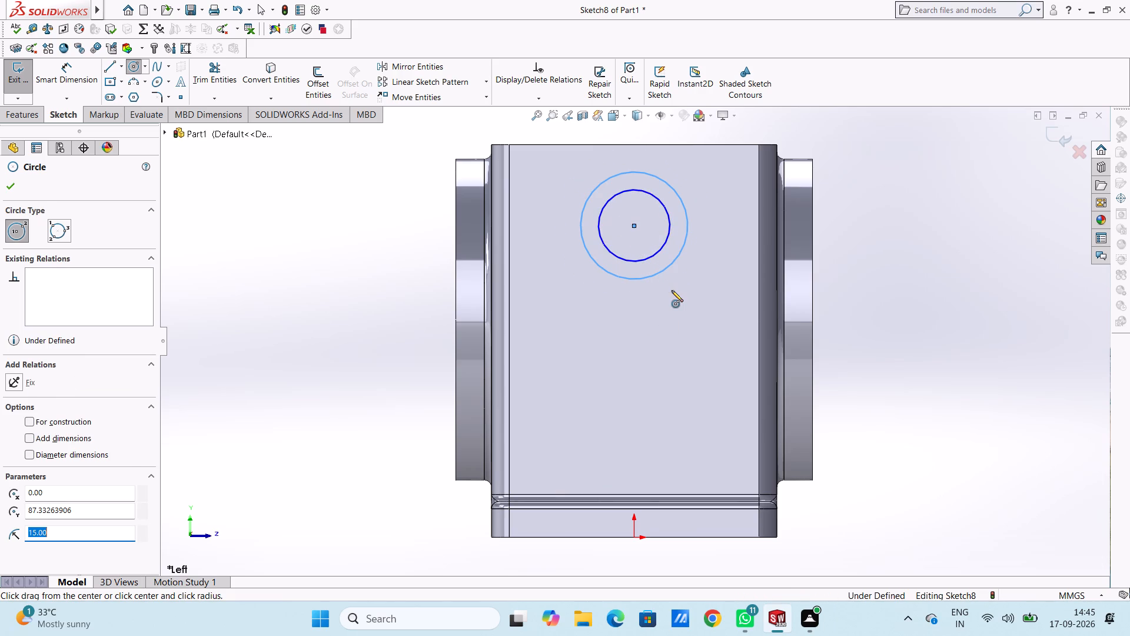
key(Escape)
key(Escape)
key(Escape)
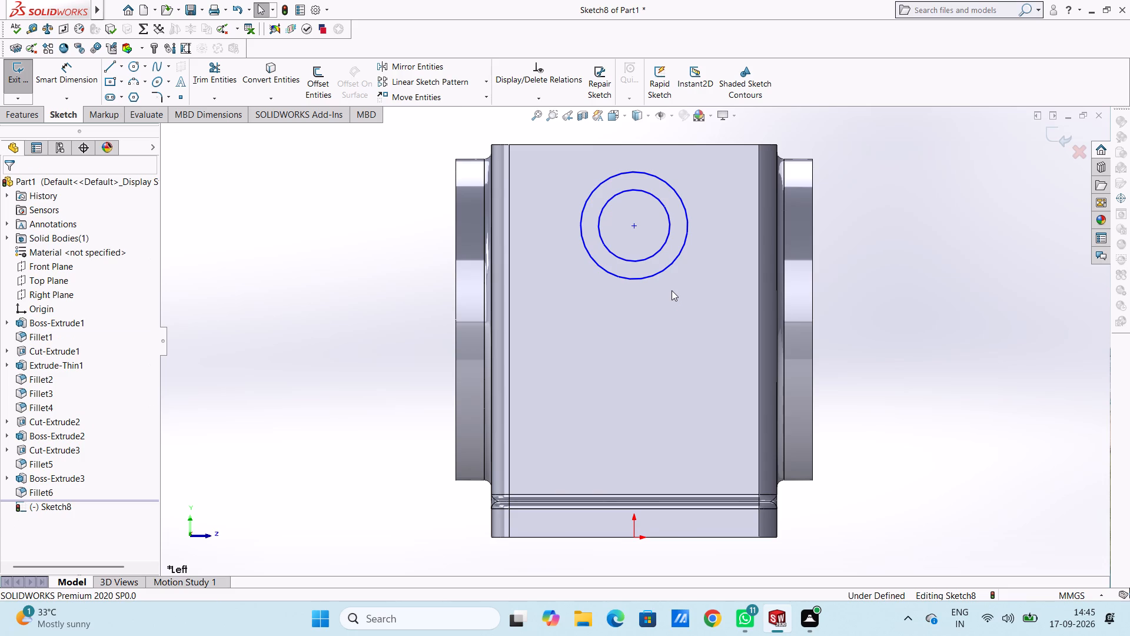
Dimension the diameters of the outer and inner concentric circles in the left-wall sketch.
scroll(672, 290, up, 2)
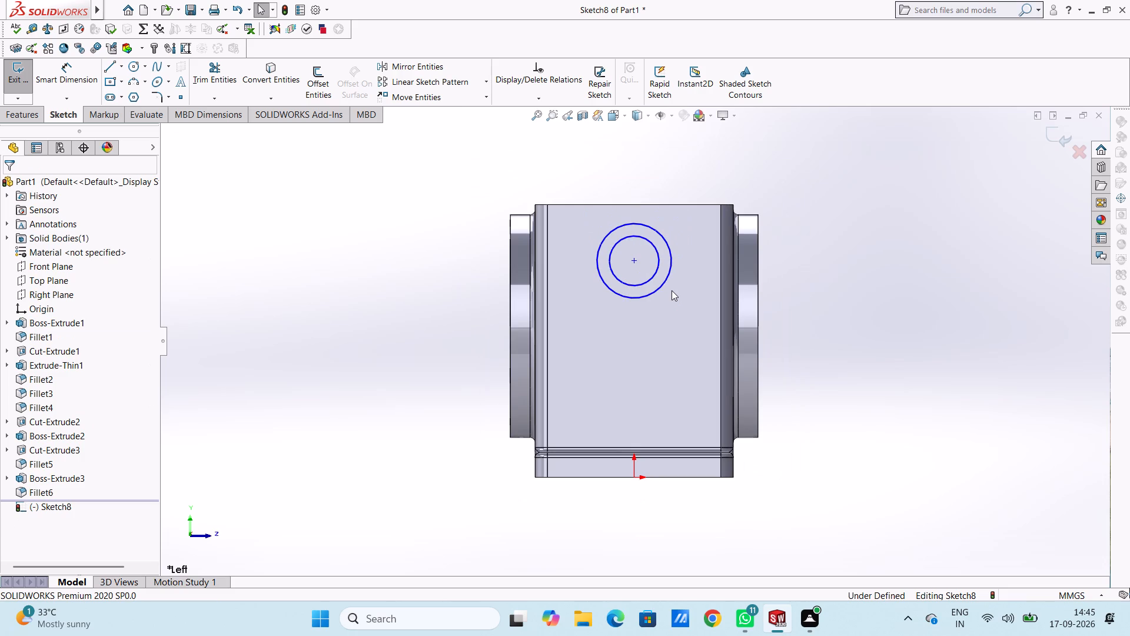
click(79, 80)
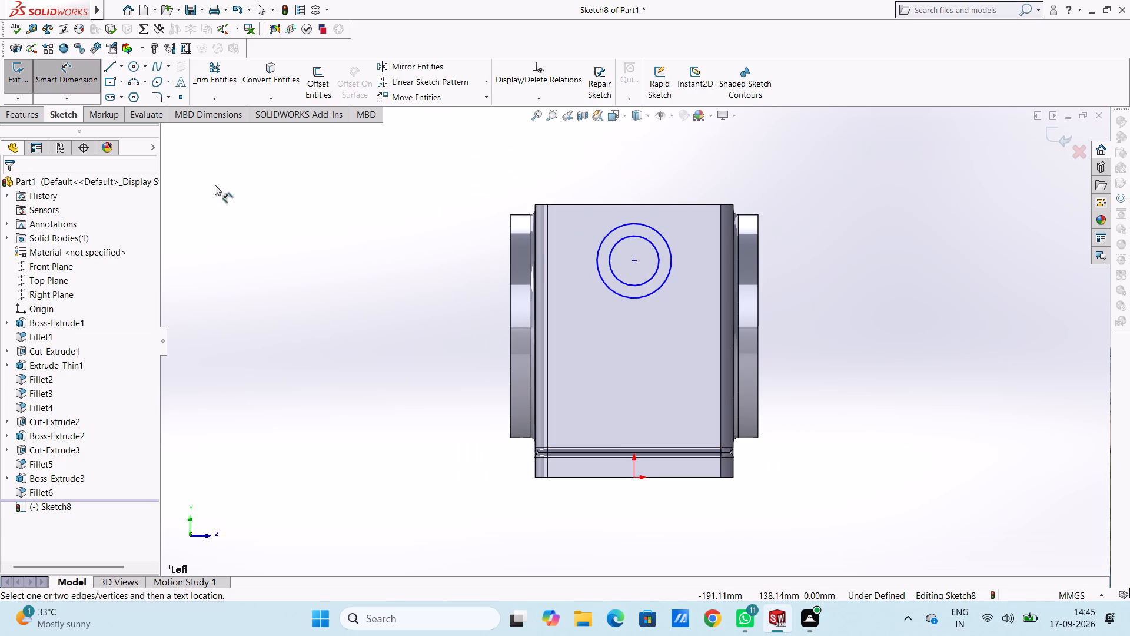
click(596, 268)
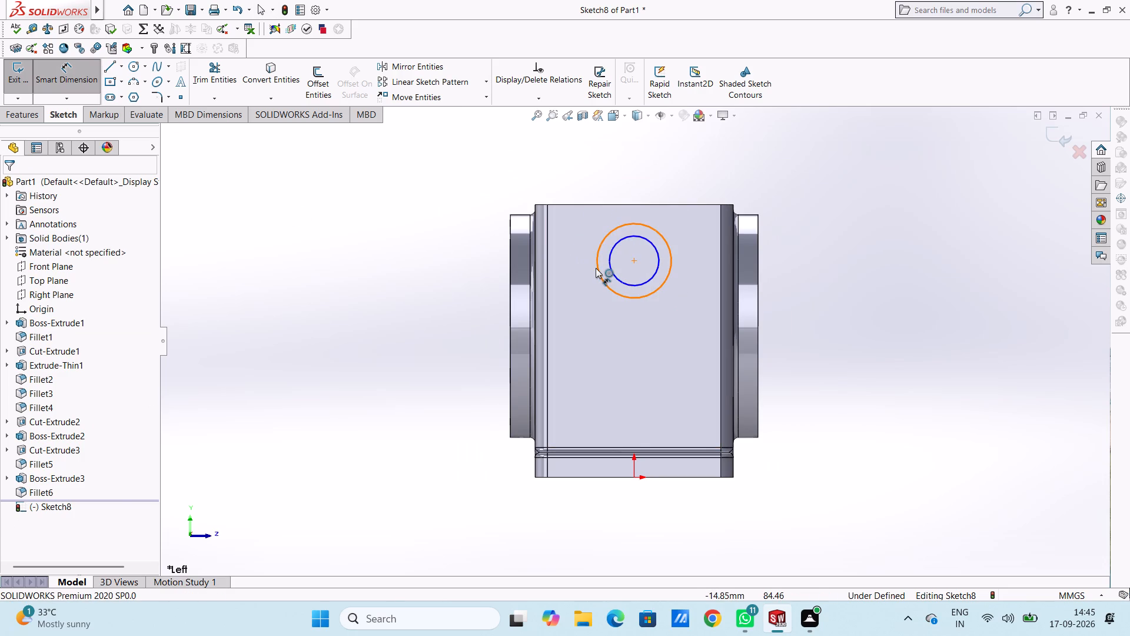
click(303, 173)
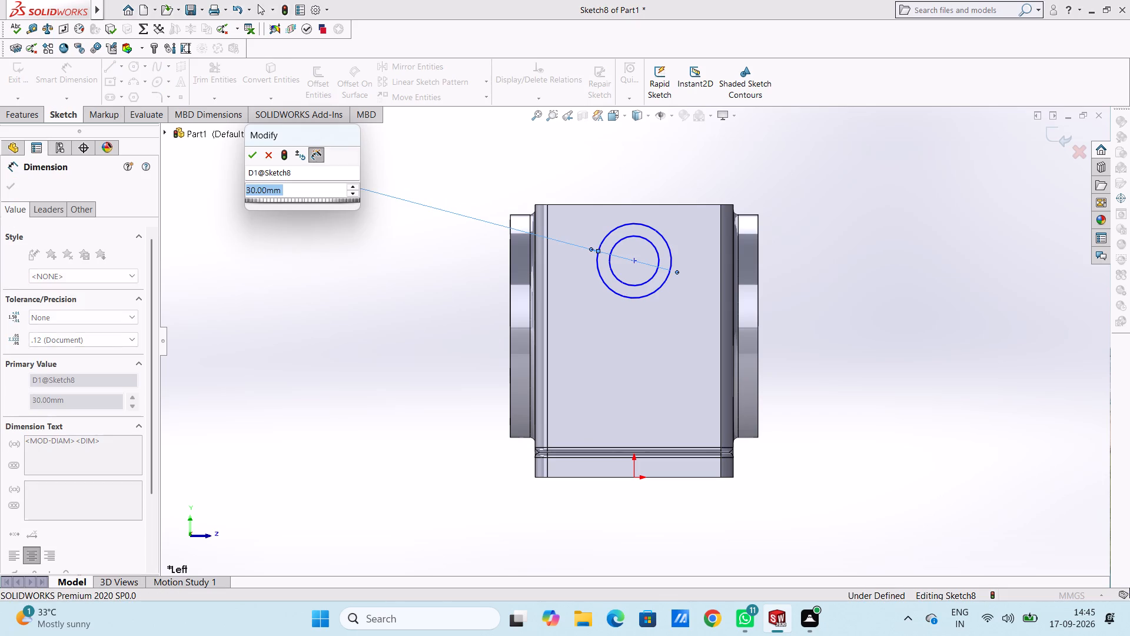
click(256, 161)
click(275, 207)
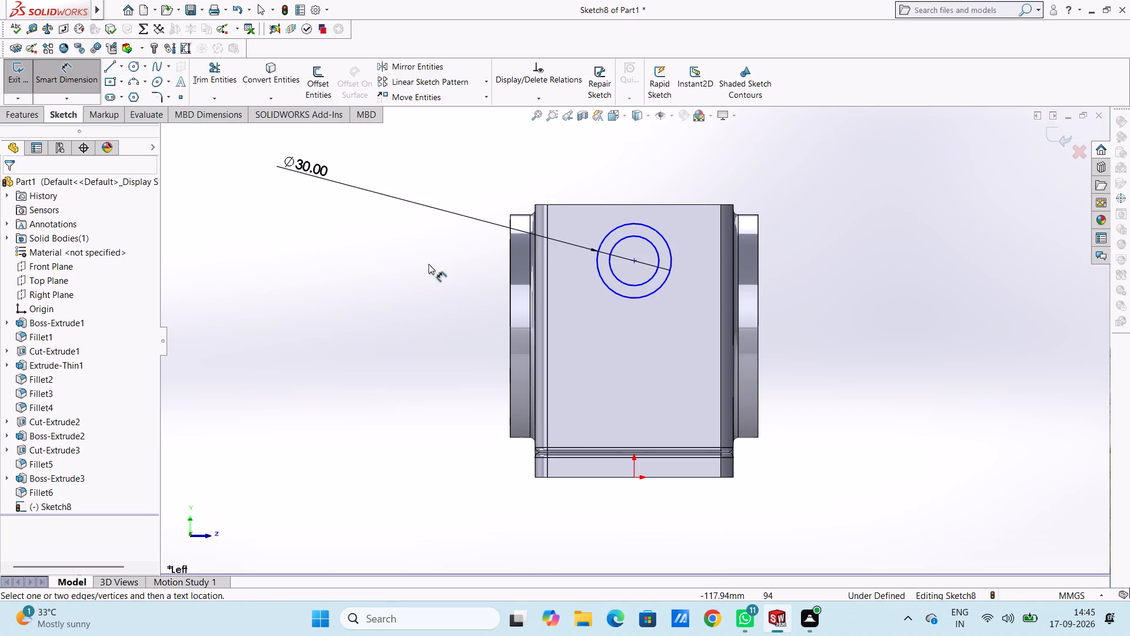
click(655, 253)
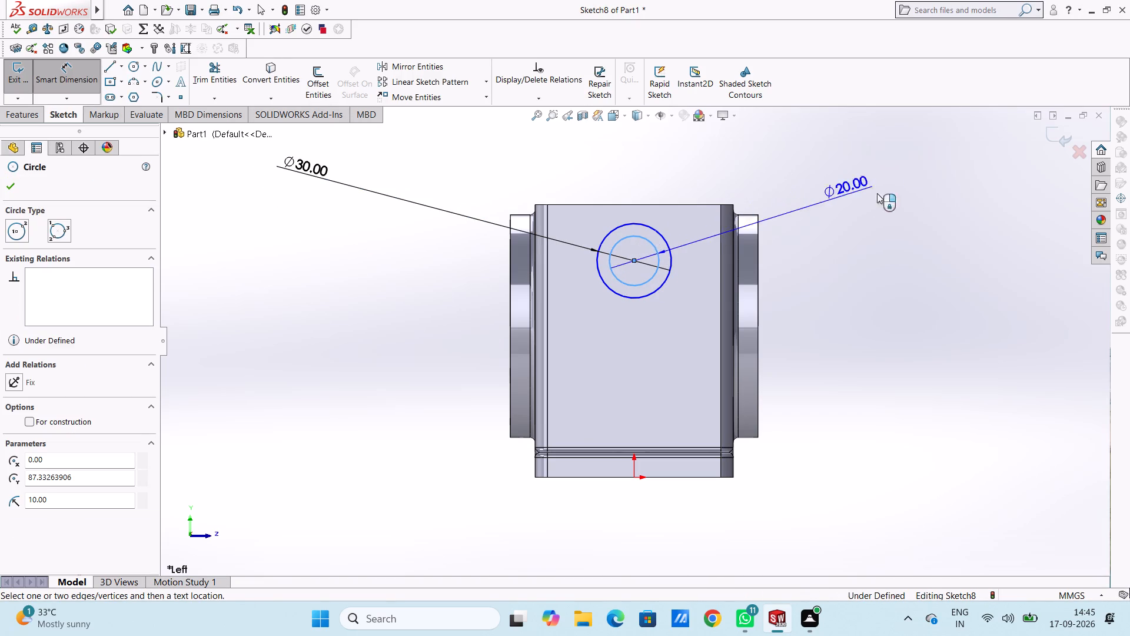
click(979, 179)
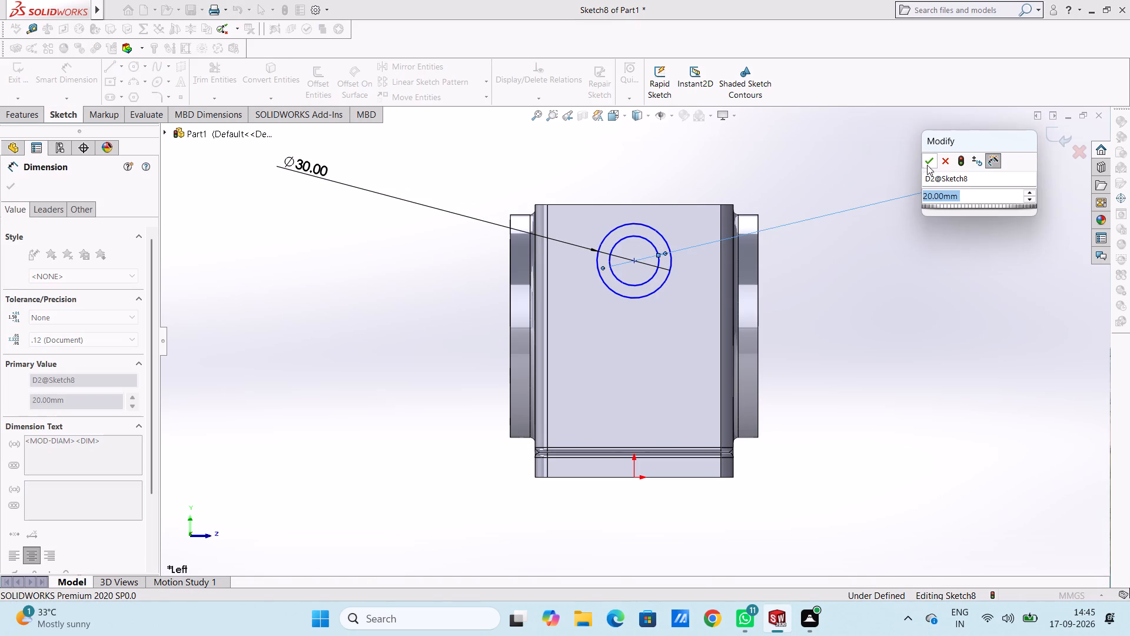
click(926, 164)
click(898, 170)
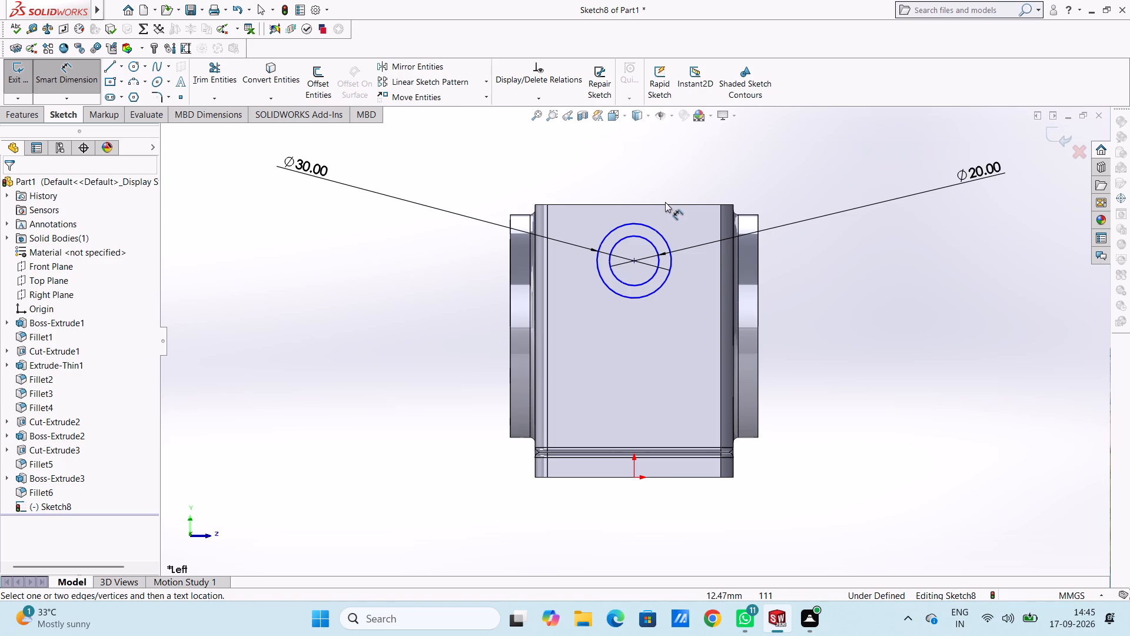
Set the distance from the wall's top edge to the circles' centre to 20 mm.
click(667, 204)
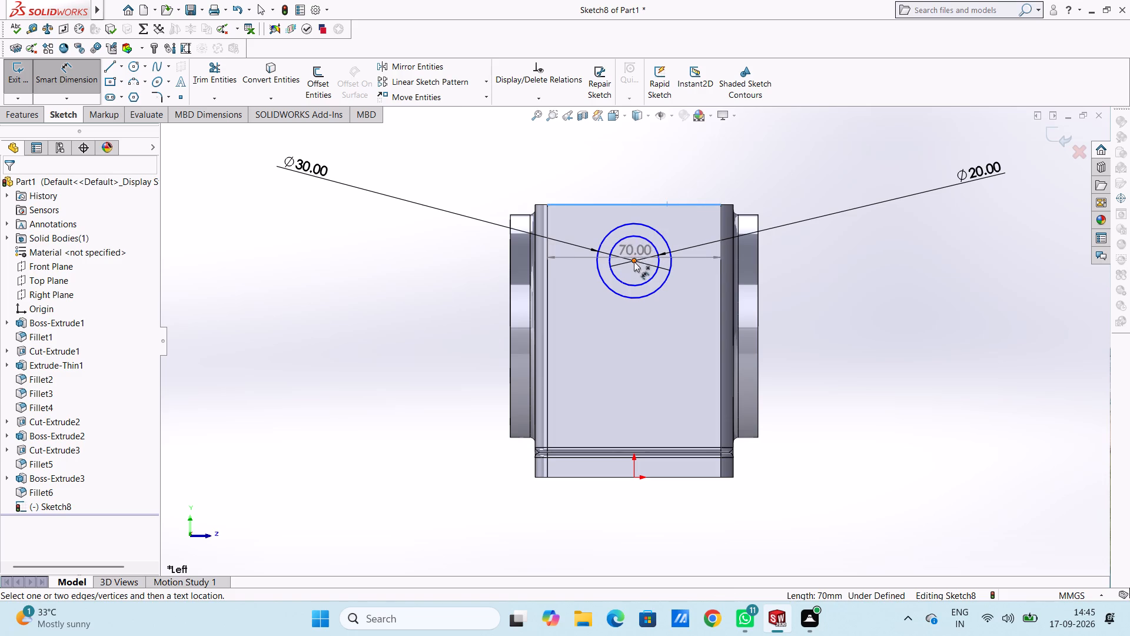
click(632, 259)
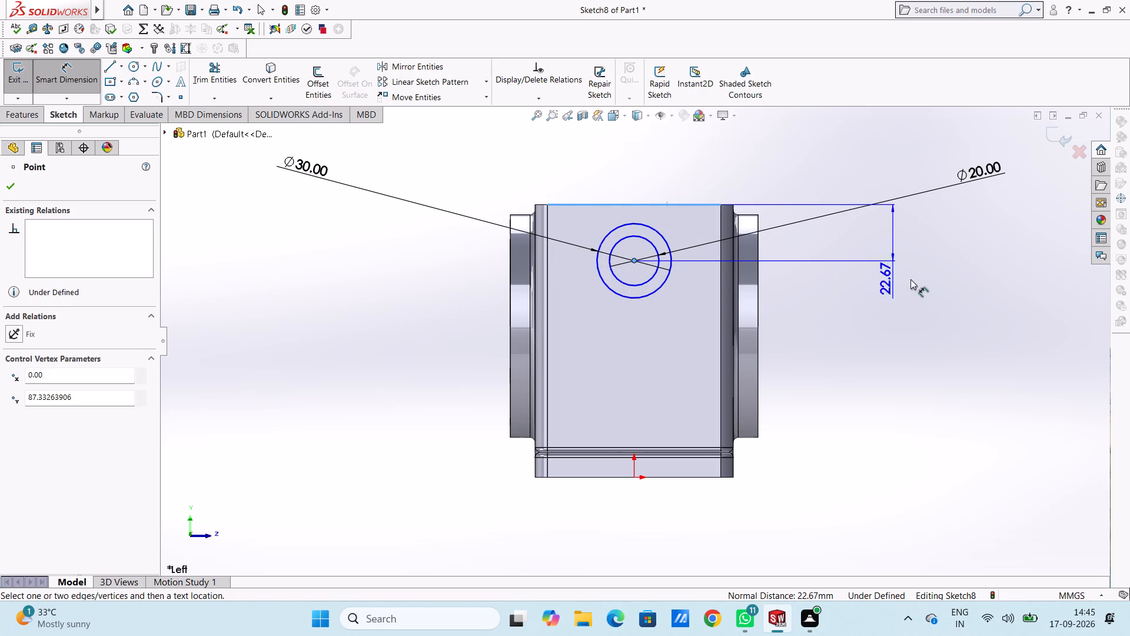
click(948, 280)
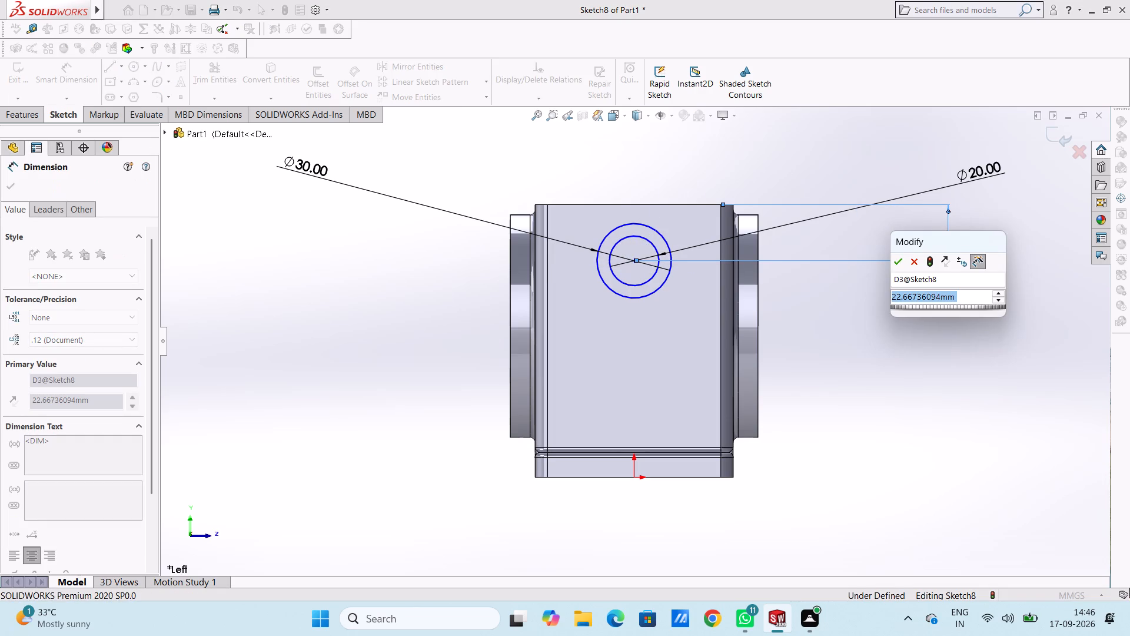
text(20)
key(Return)
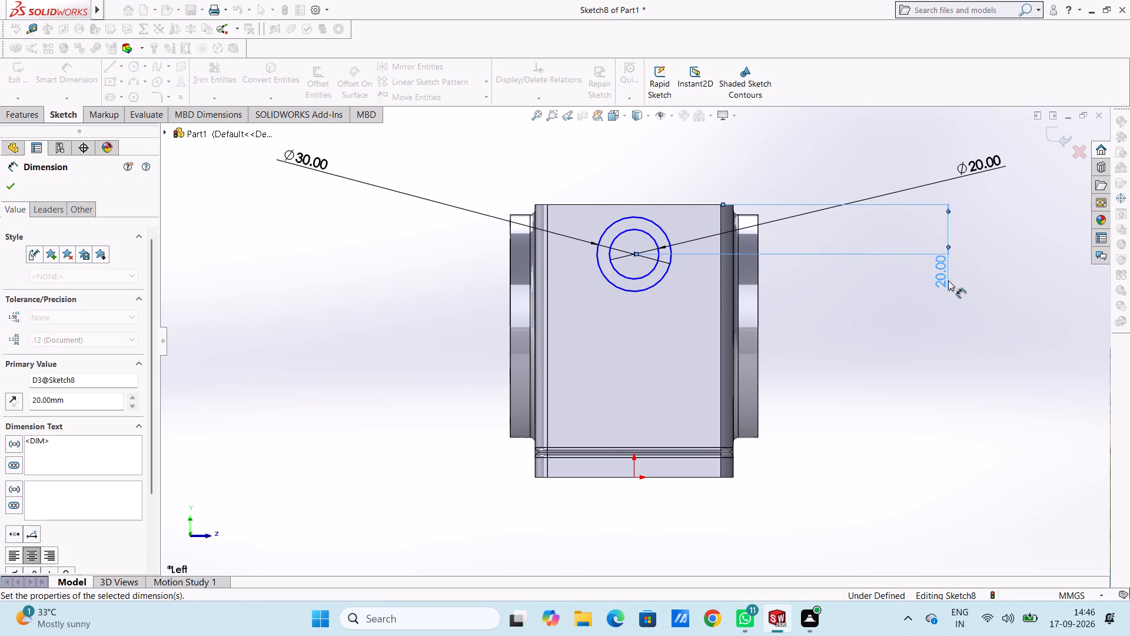
click(892, 334)
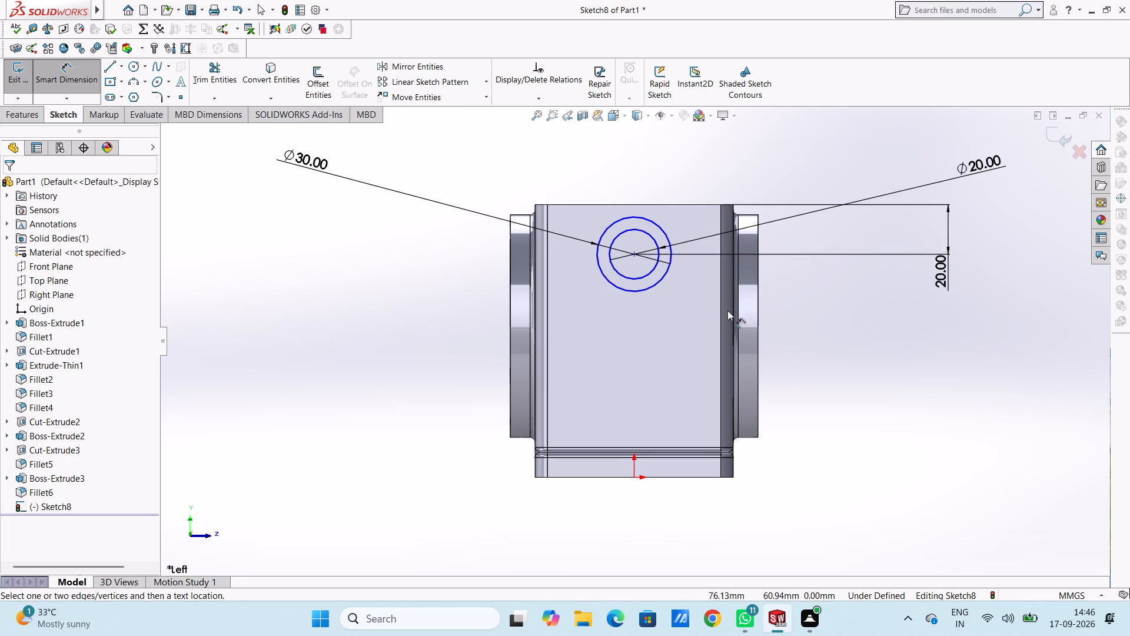
Dimension the vertical distance between the circles' centre and the origin.
click(634, 254)
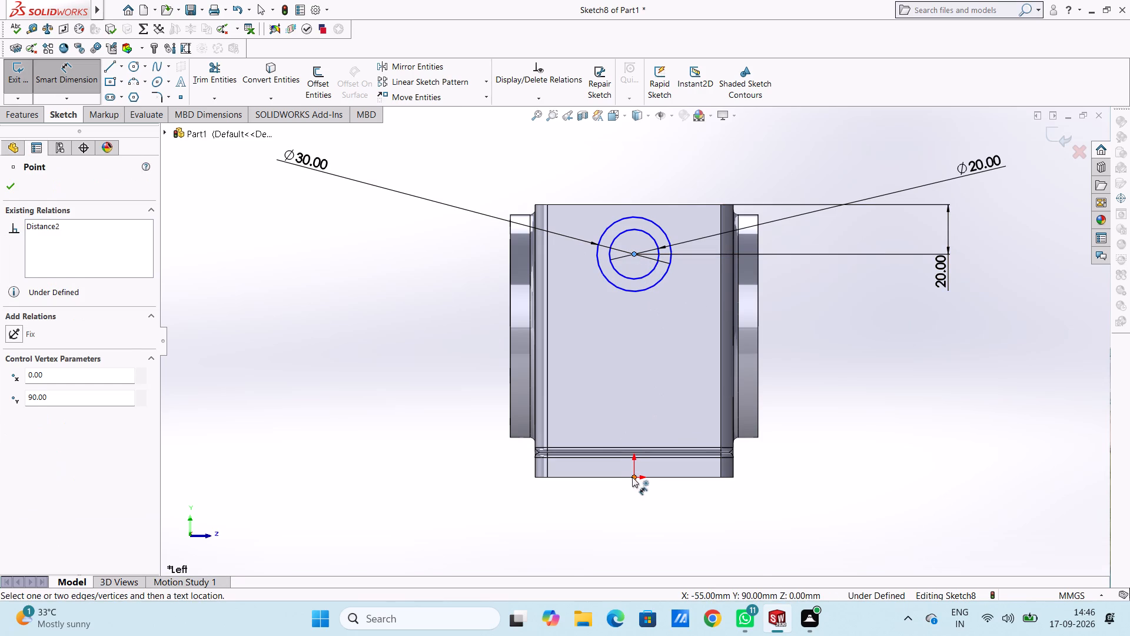
click(633, 477)
click(991, 471)
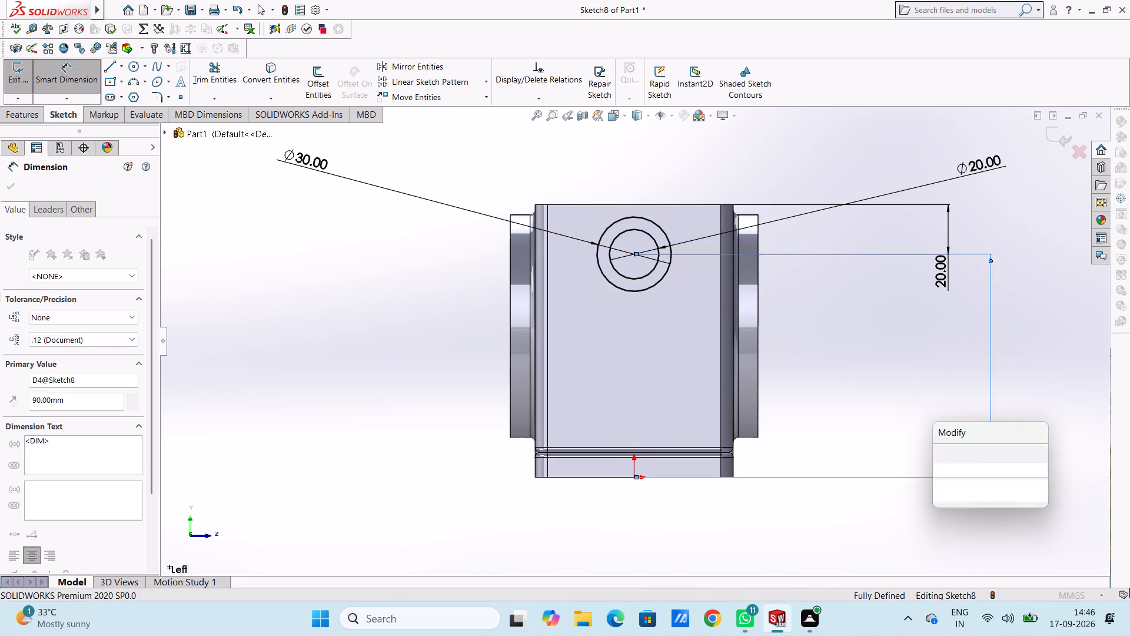
click(943, 451)
click(926, 389)
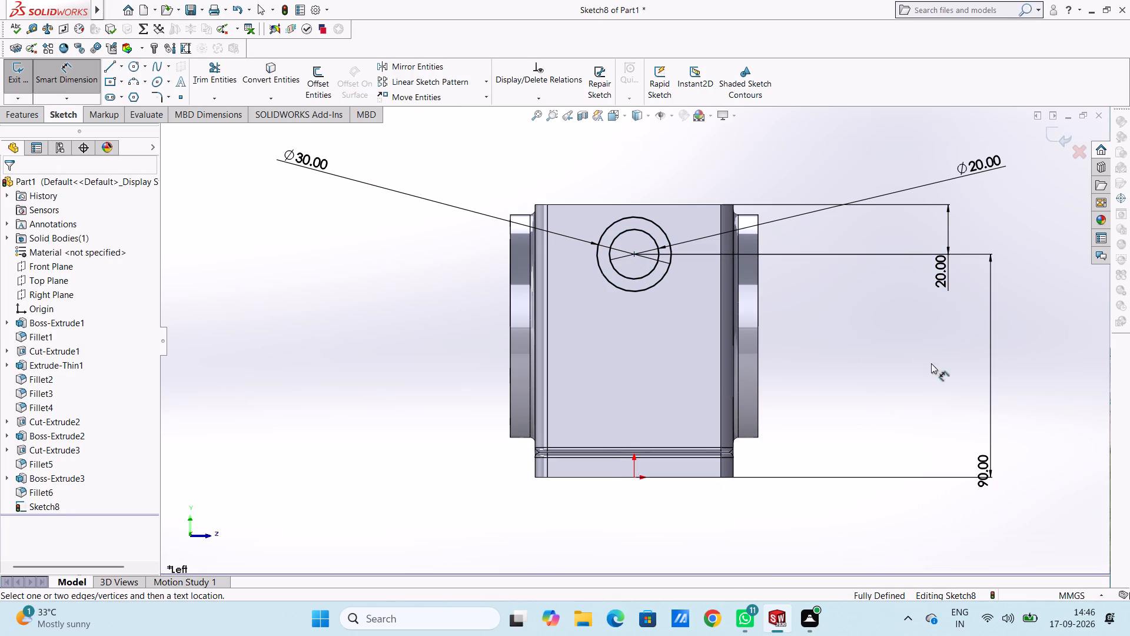
Extrude the concentric-circle sketch 15 mm outward from the left wall as a blind boss merged with the body.
middle_drag(939, 340, 902, 377)
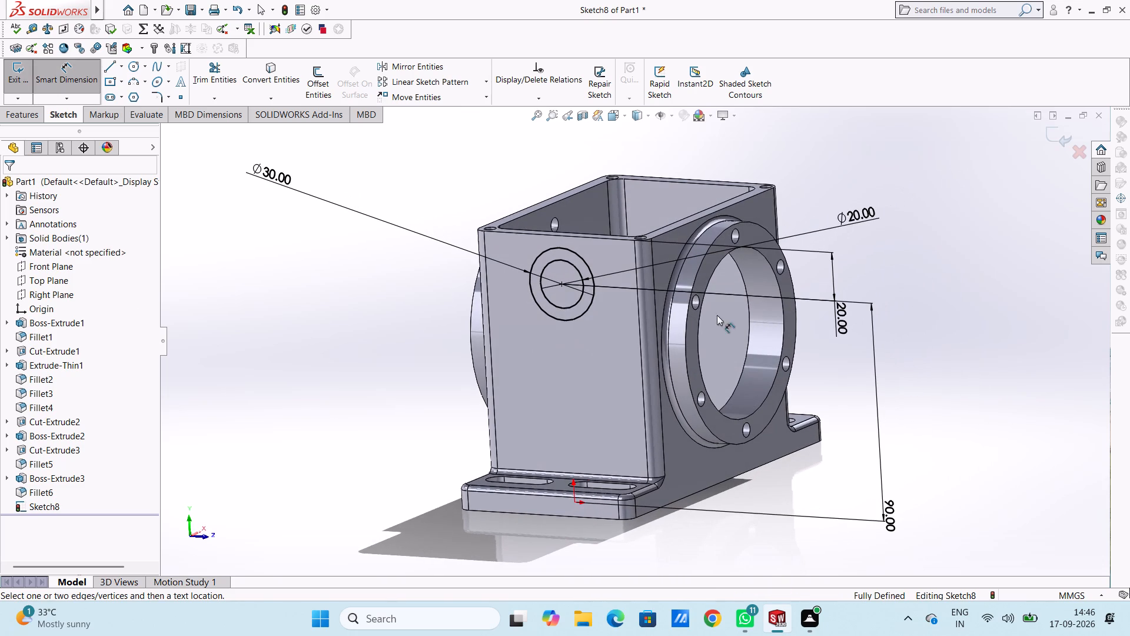
click(78, 67)
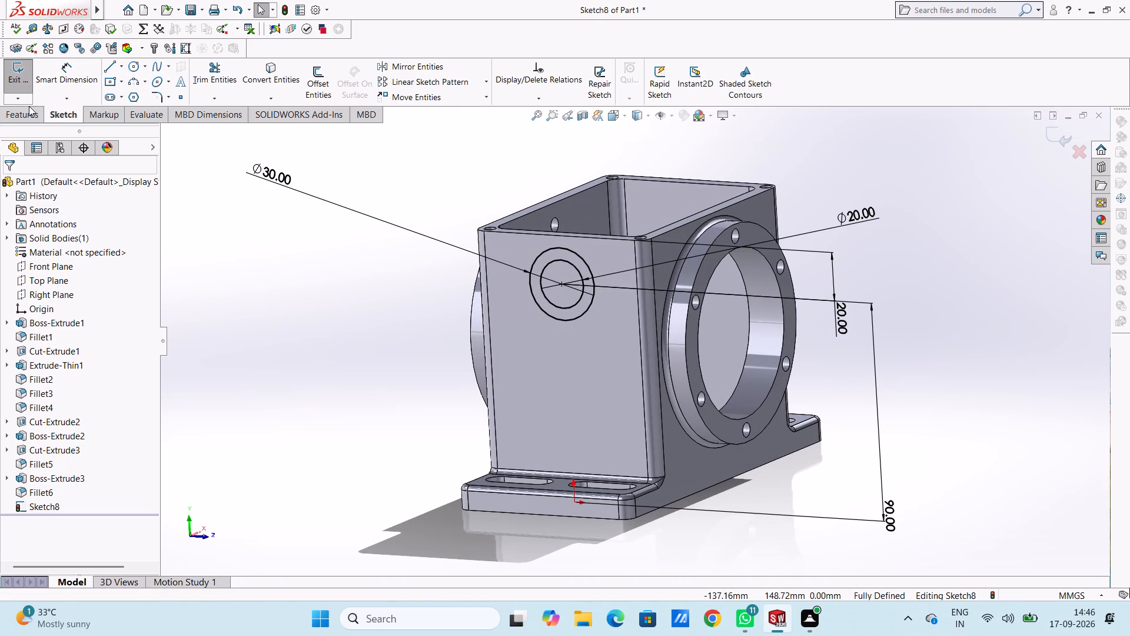
click(28, 113)
click(26, 87)
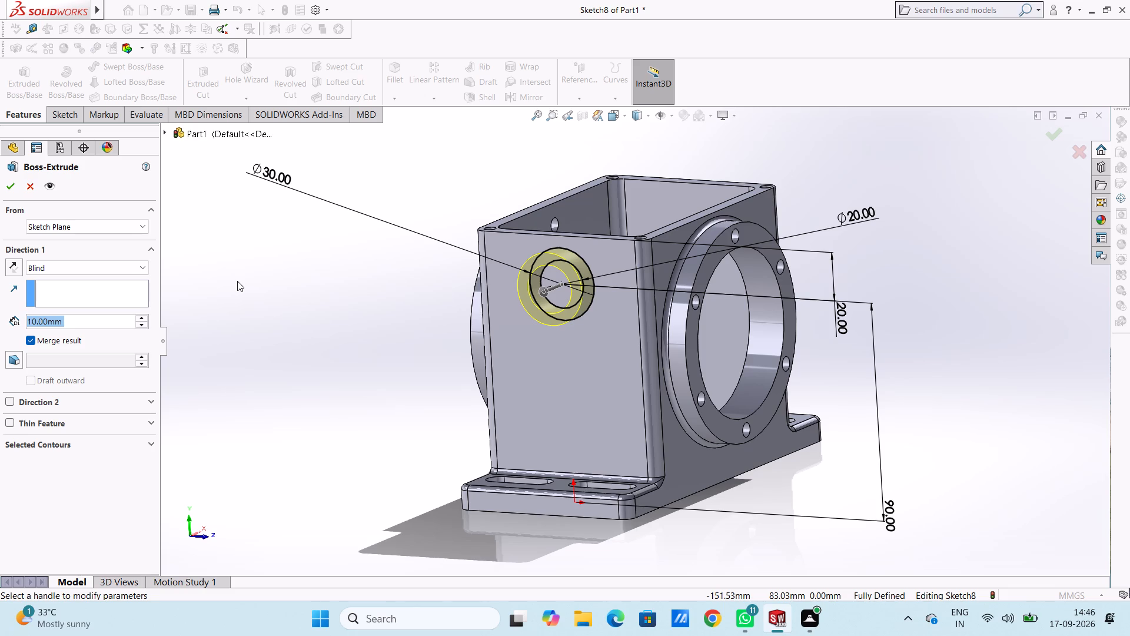
text(15)
key(Return)
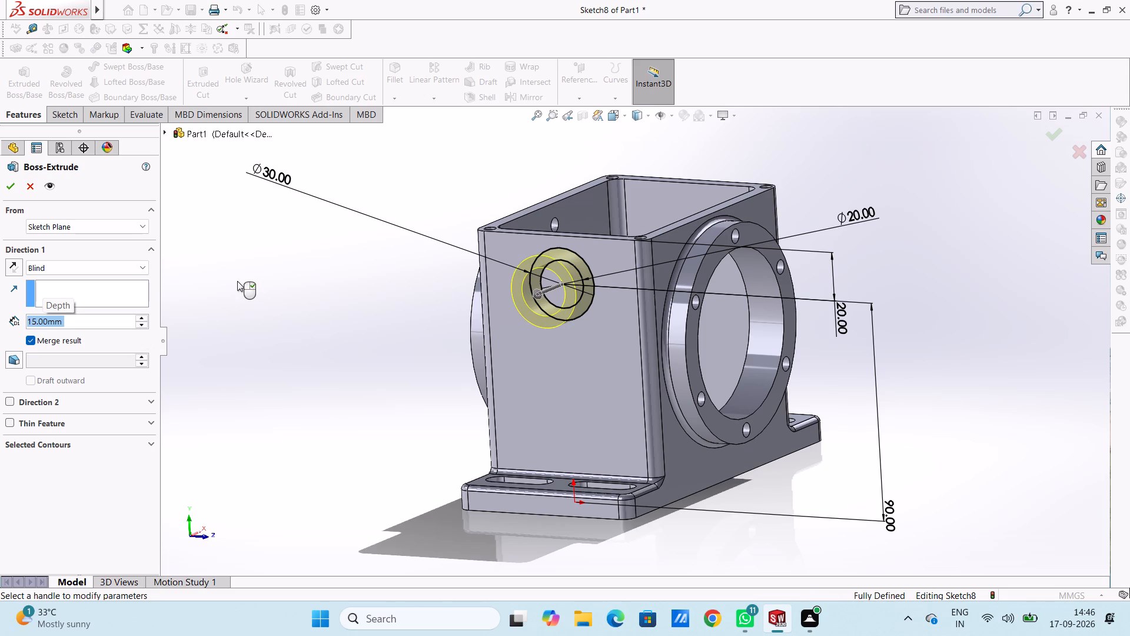
click(12, 190)
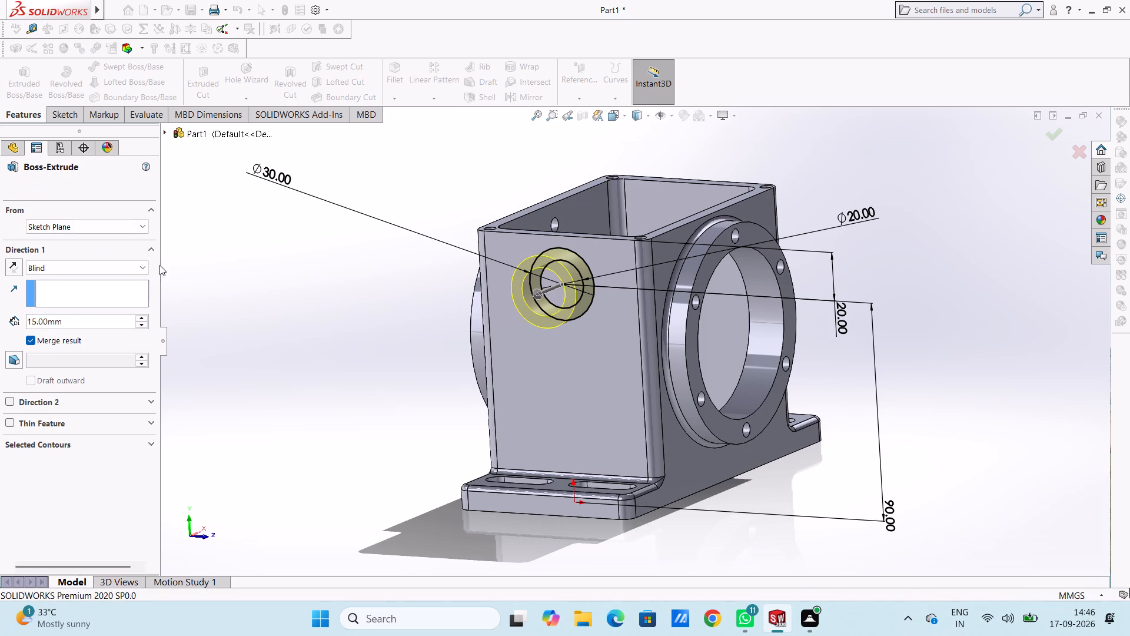
Fillet the outer edge where the tubular boss meets the left wall with a 3 mm radius.
click(230, 271)
middle_drag(234, 273, 319, 308)
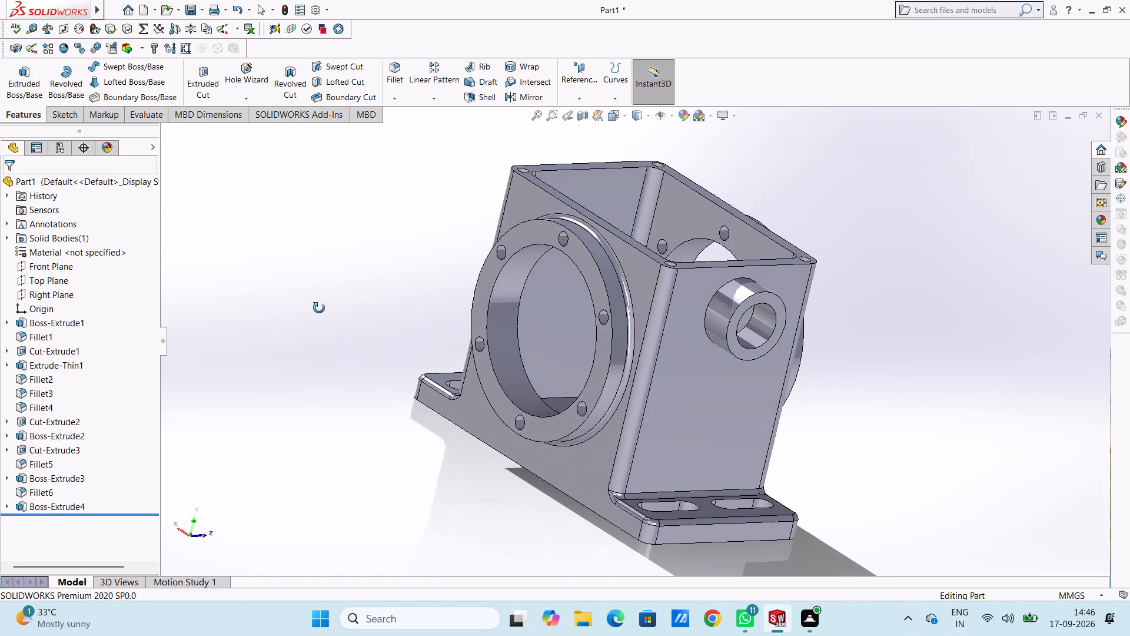
middle_drag(319, 308, 318, 308)
scroll(800, 288, down, 4)
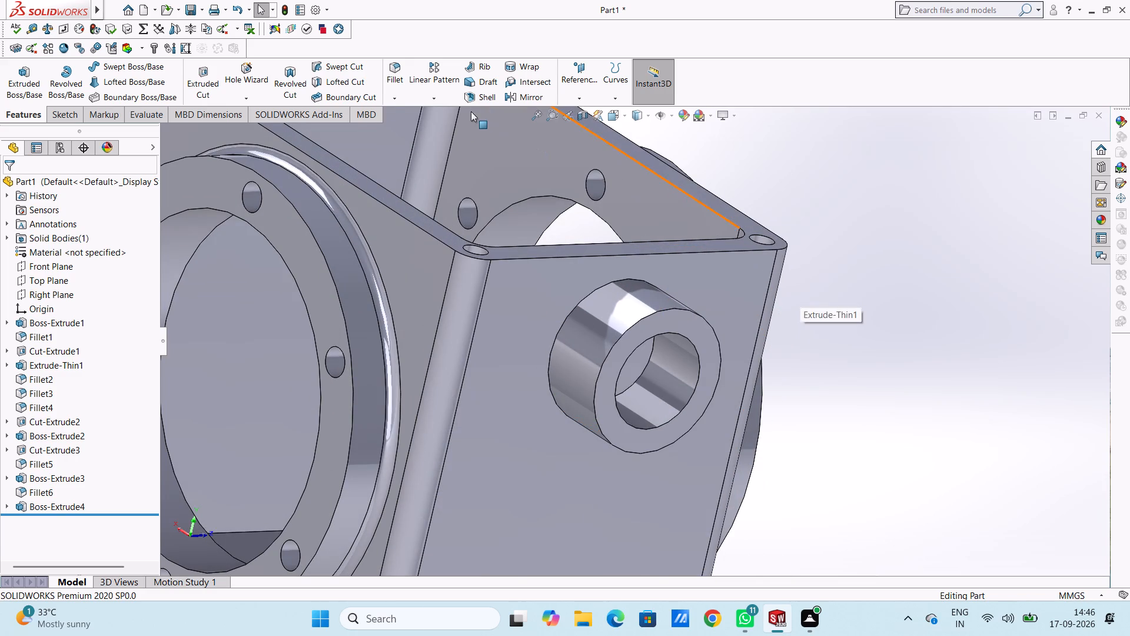
click(393, 64)
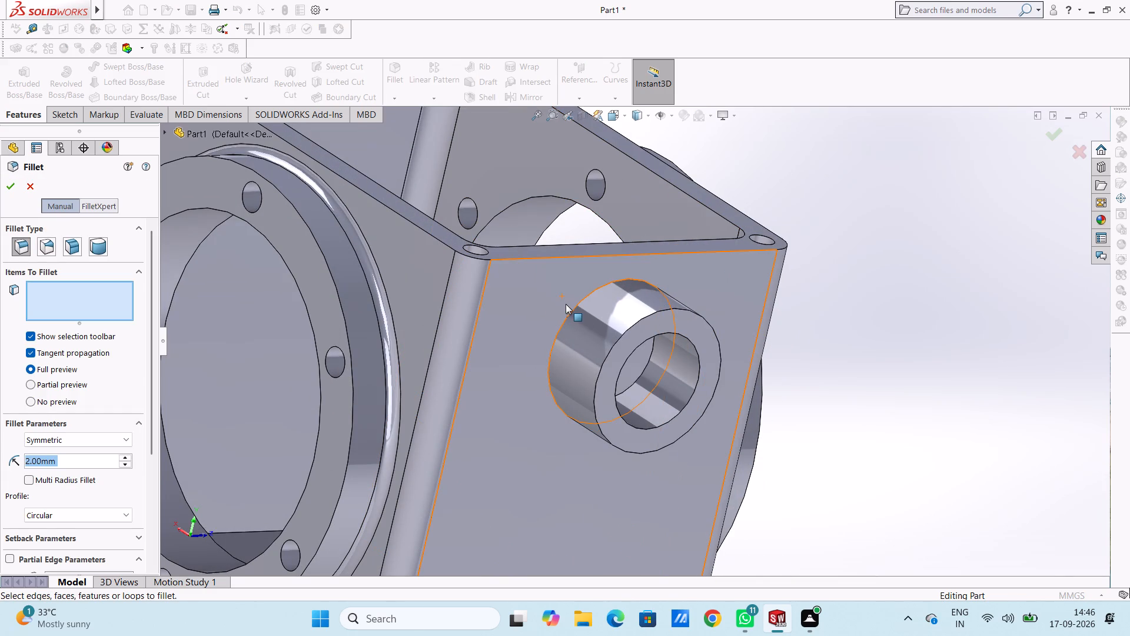
click(573, 310)
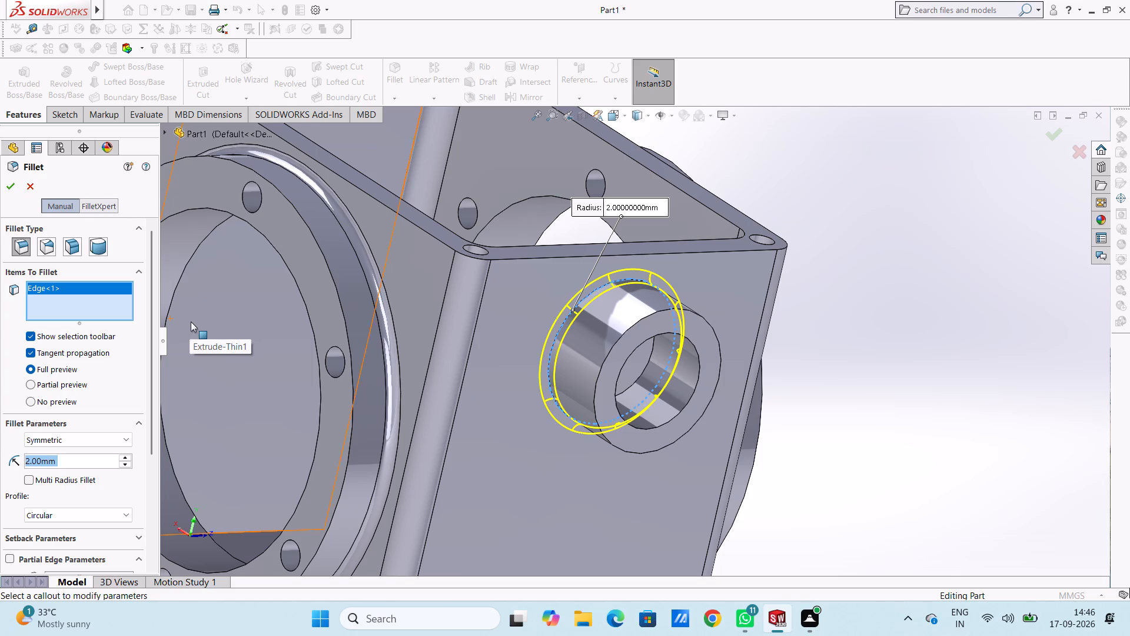
key(5)
key(Return)
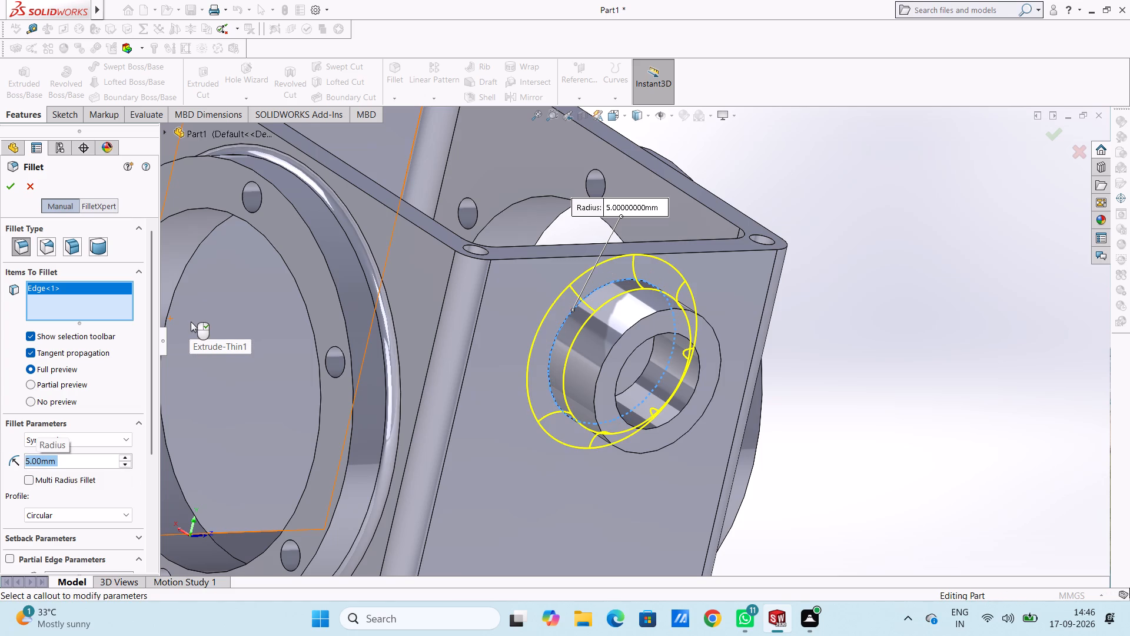
key(4)
key(Return)
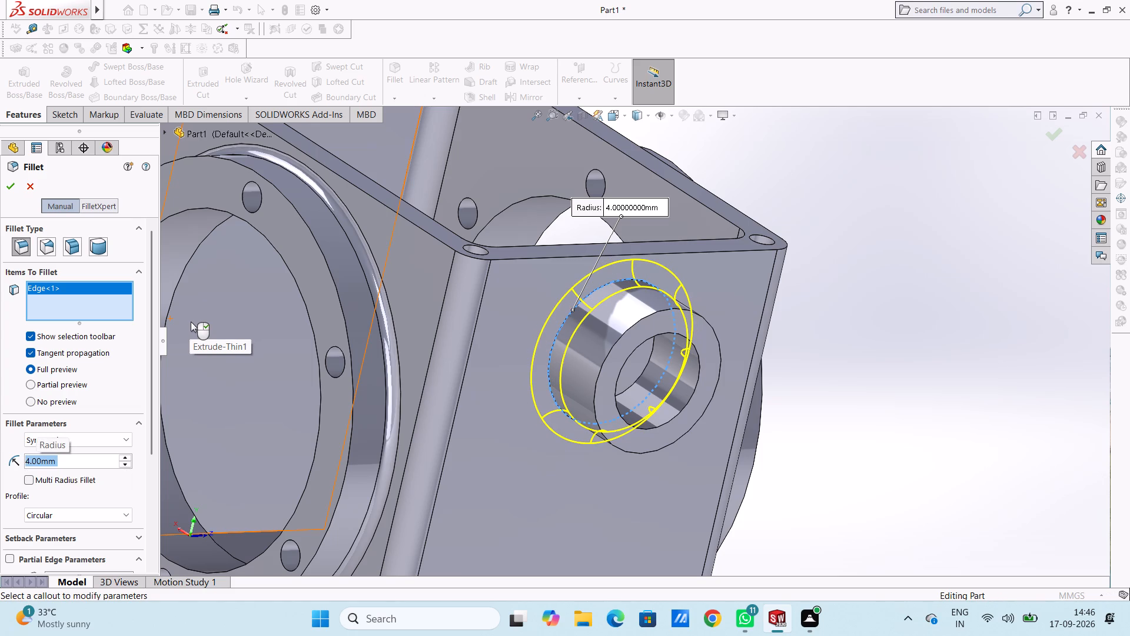
key(3)
key(Return)
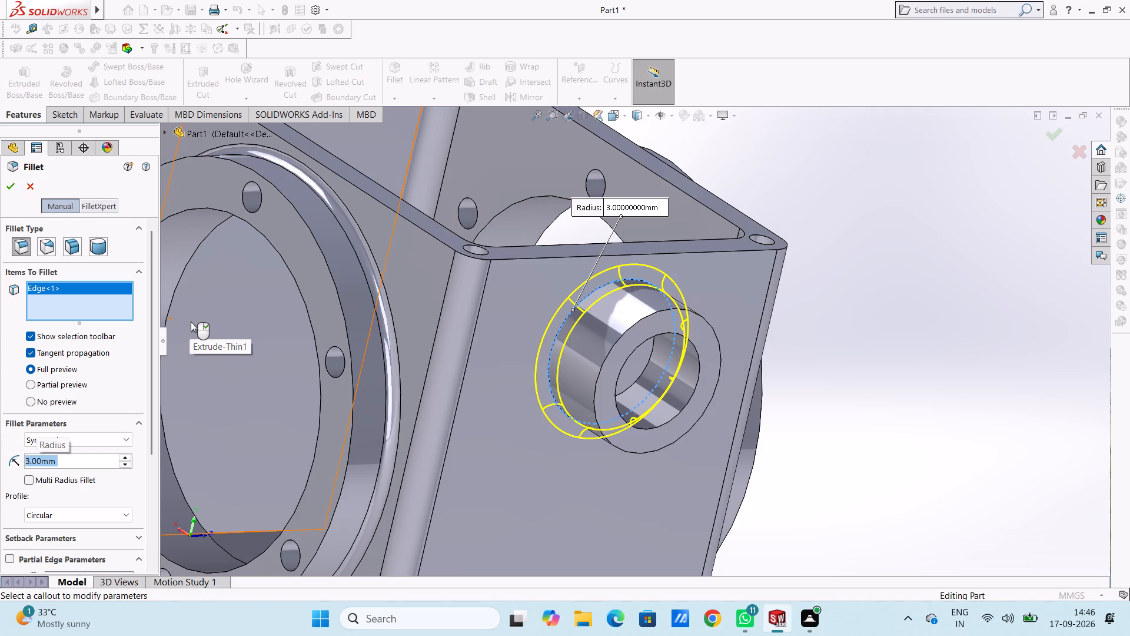
click(7, 186)
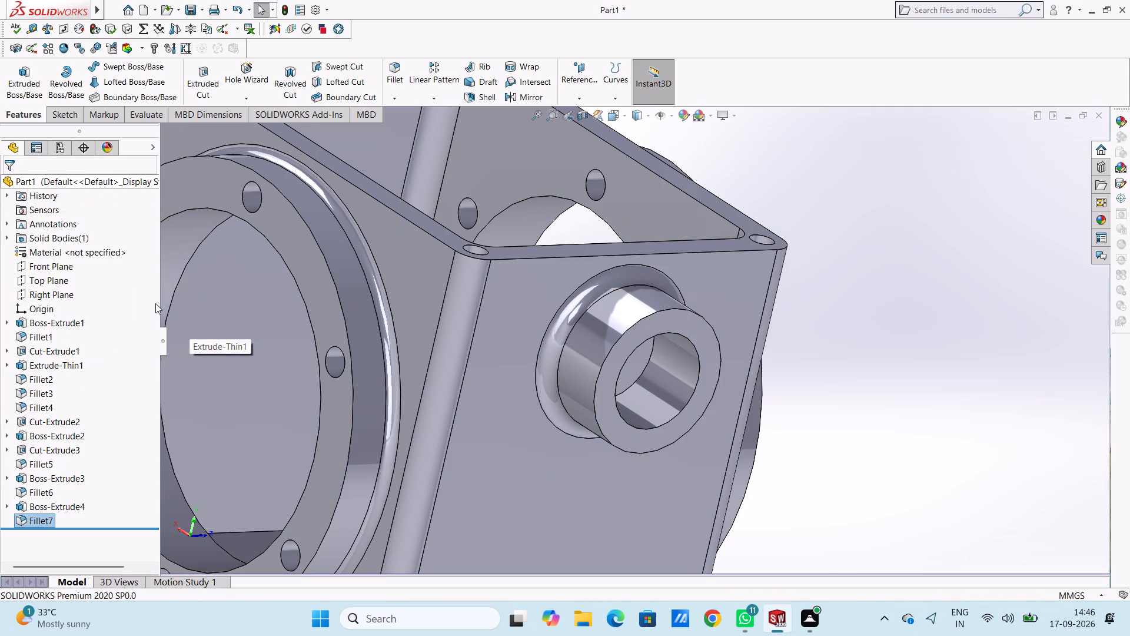
On the left wall face inside the tubular boss, sketch a 10 mm radius circle concentric with and matching the bore.
scroll(226, 334, up, 7)
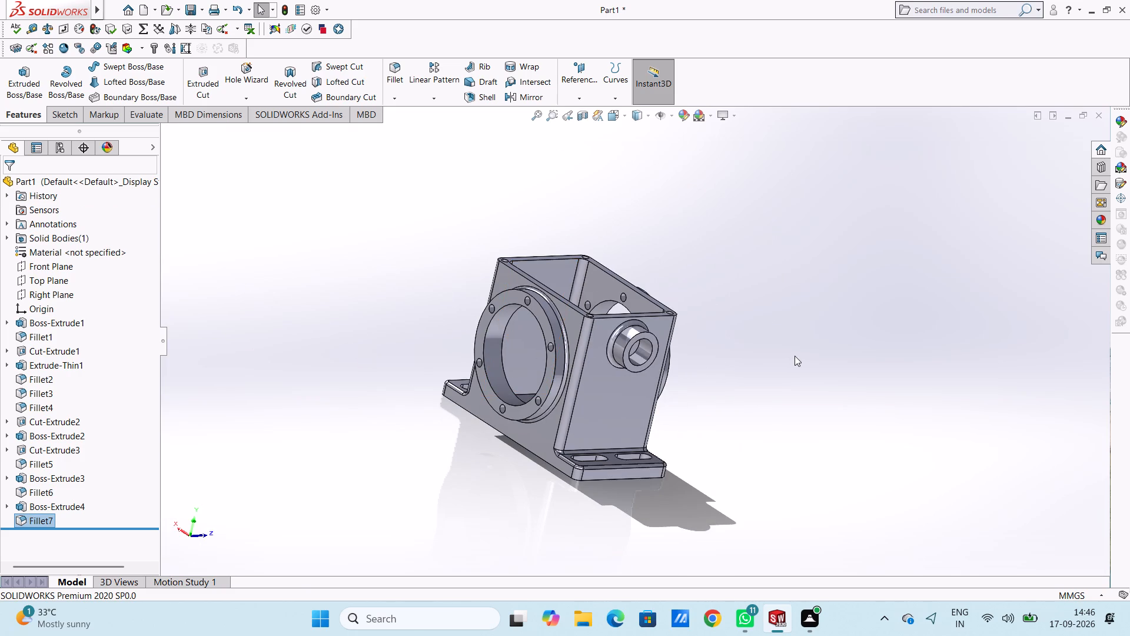
middle_drag(793, 356, 726, 357)
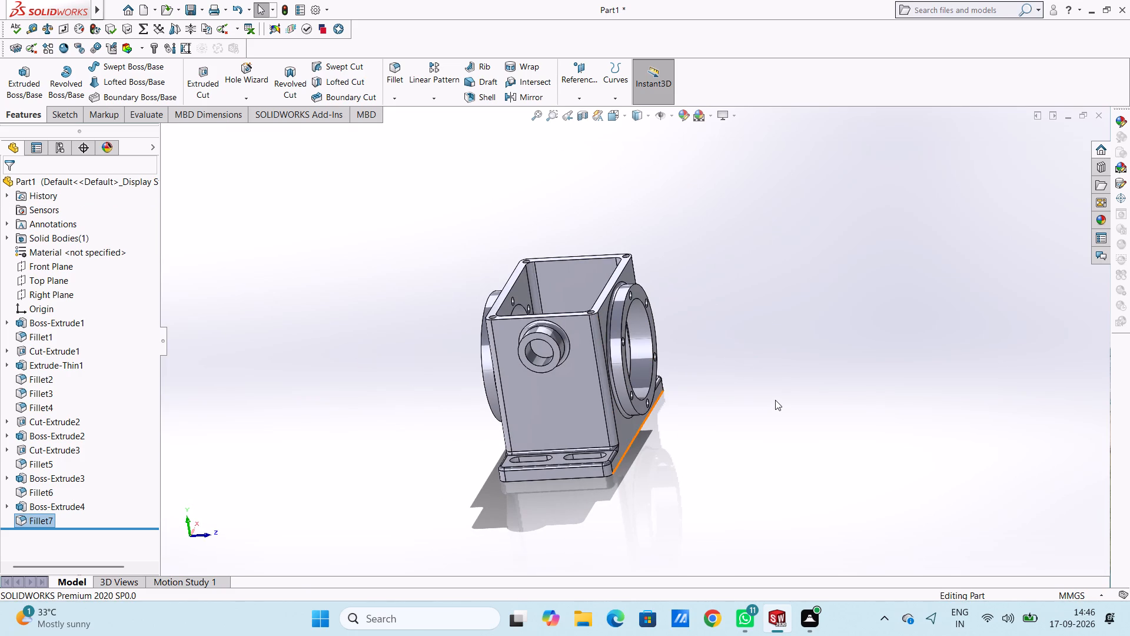
key(ctrl+3)
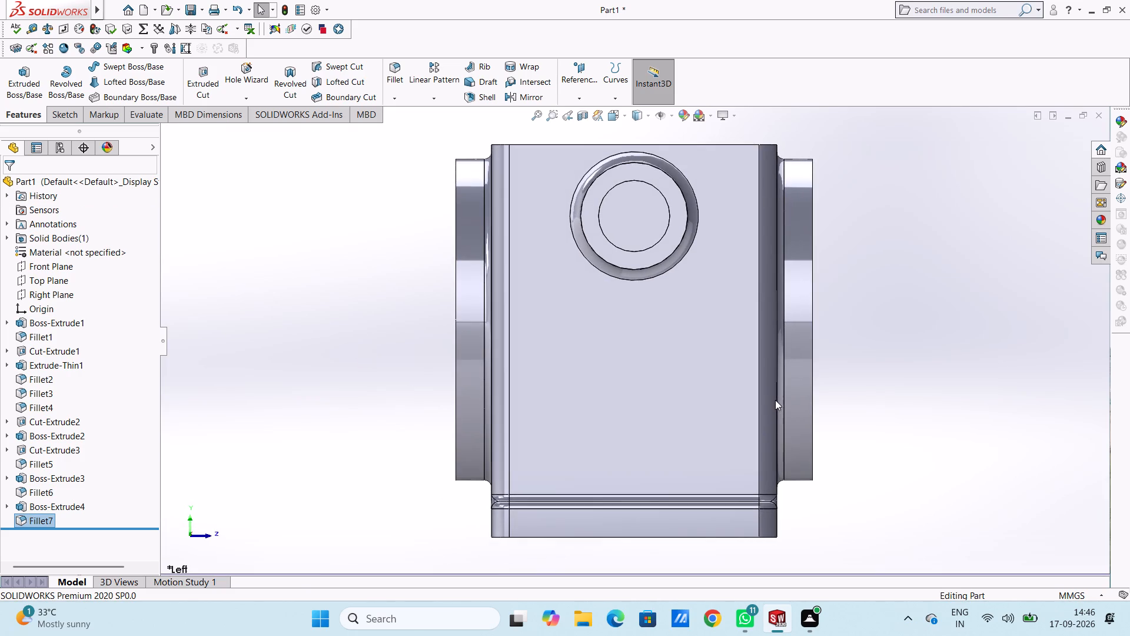
click(650, 221)
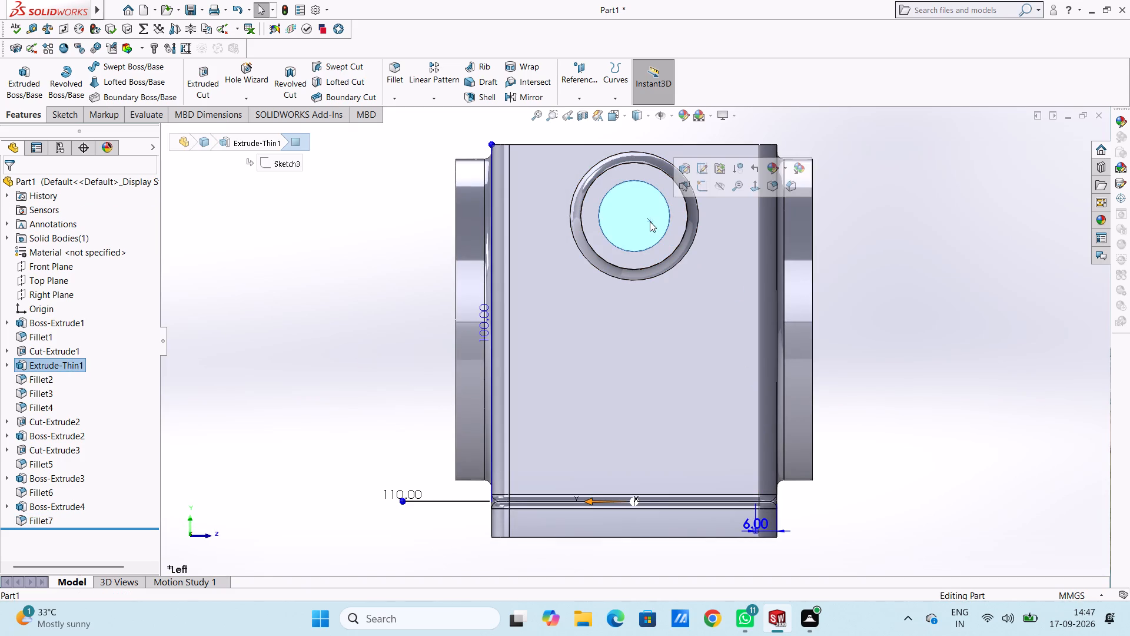
click(704, 188)
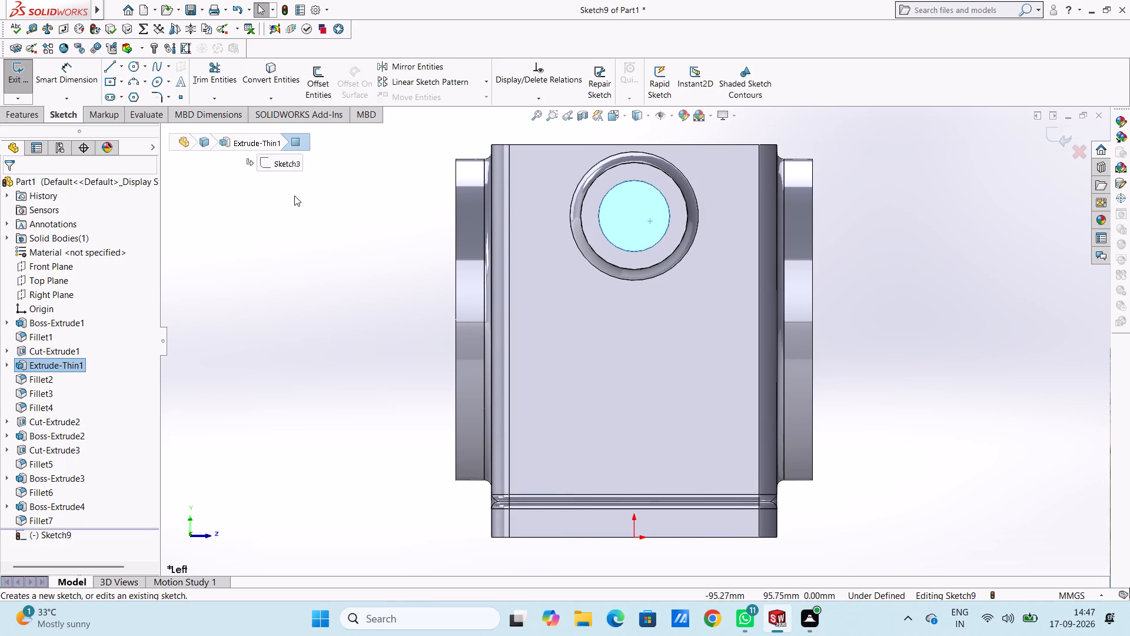
click(294, 197)
click(129, 65)
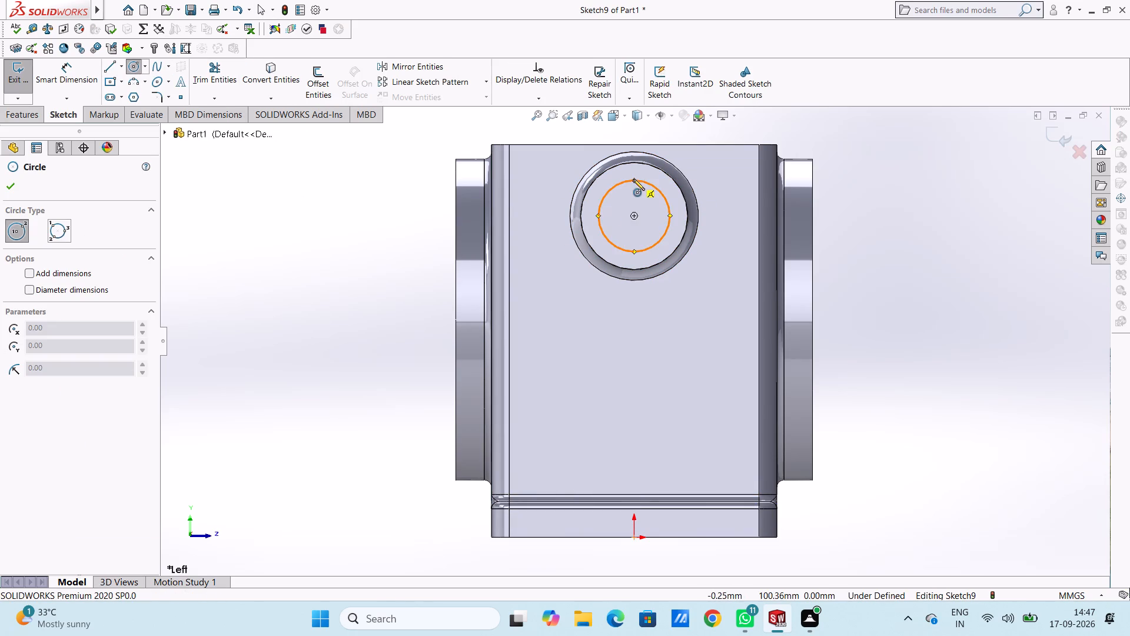
click(633, 215)
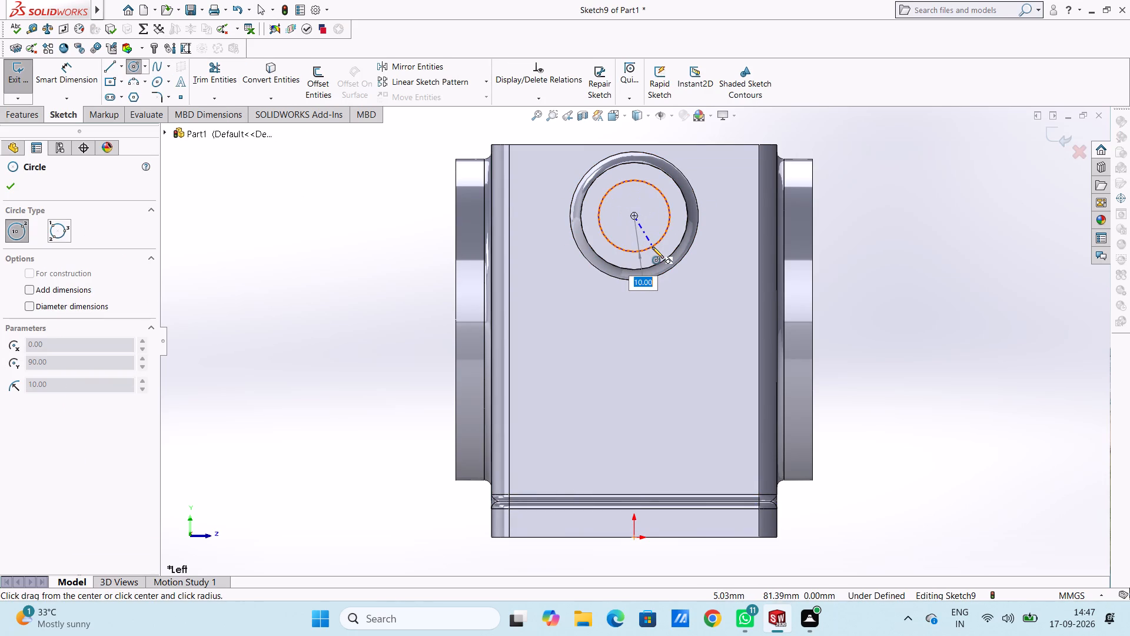
click(653, 247)
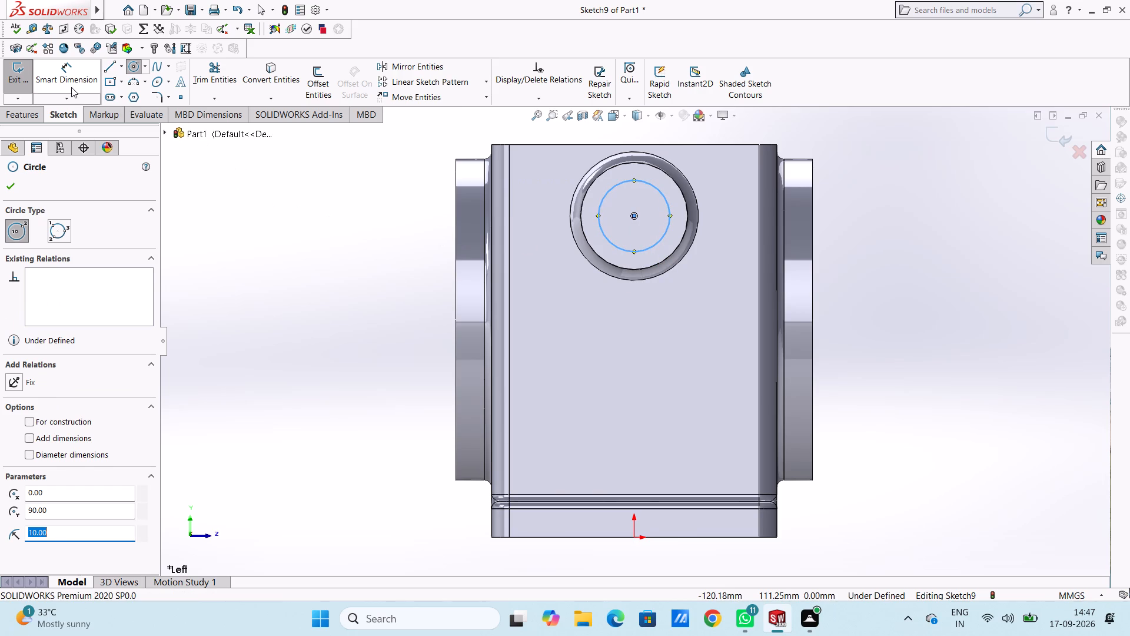
Dimension the diameter of the bore circle in the left-wall sketch.
click(70, 84)
click(600, 227)
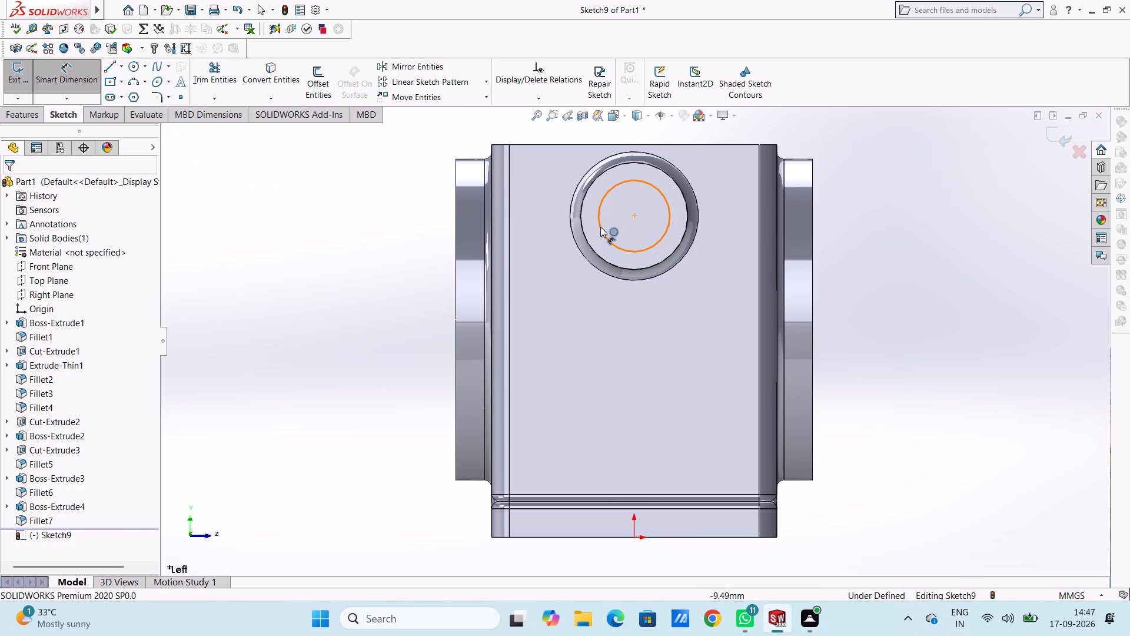
click(284, 304)
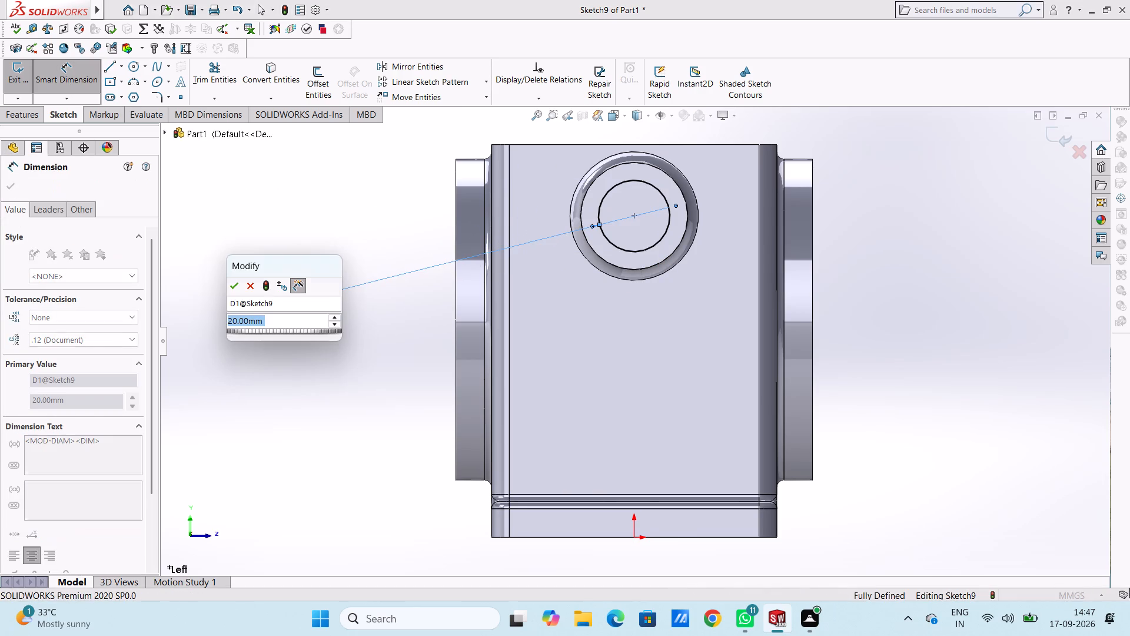
click(236, 287)
click(326, 222)
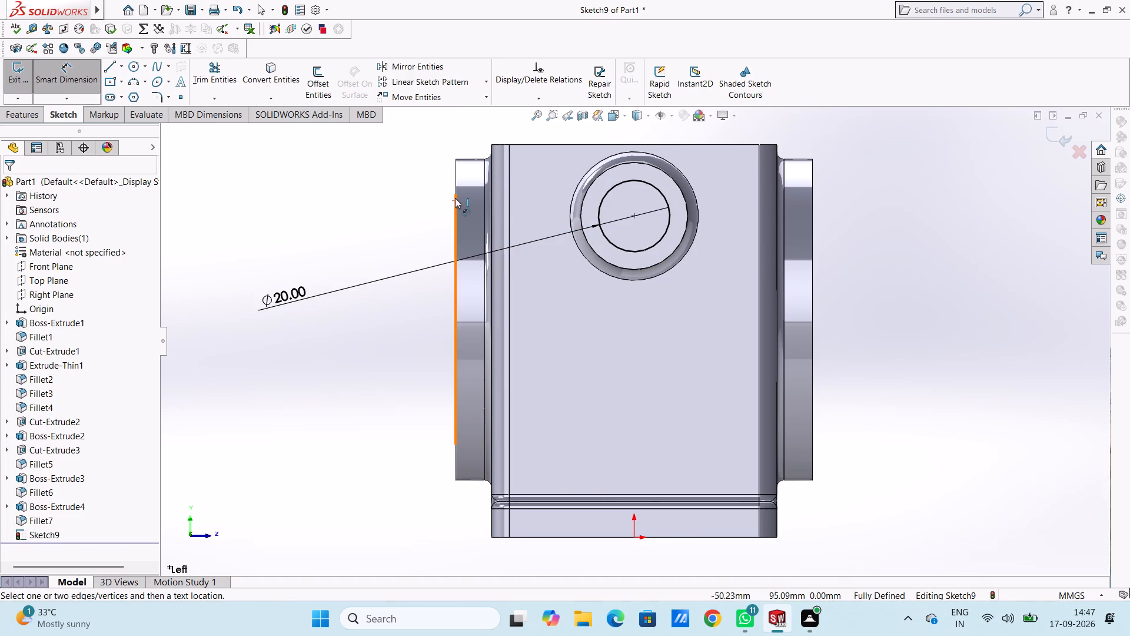
middle_drag(456, 198, 401, 228)
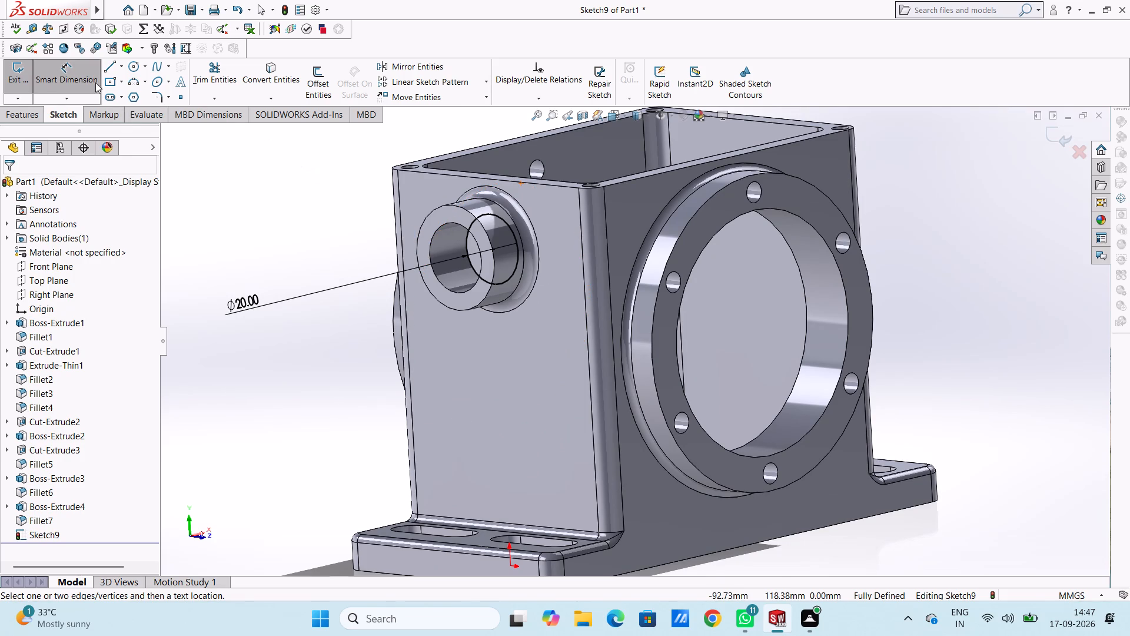
click(88, 78)
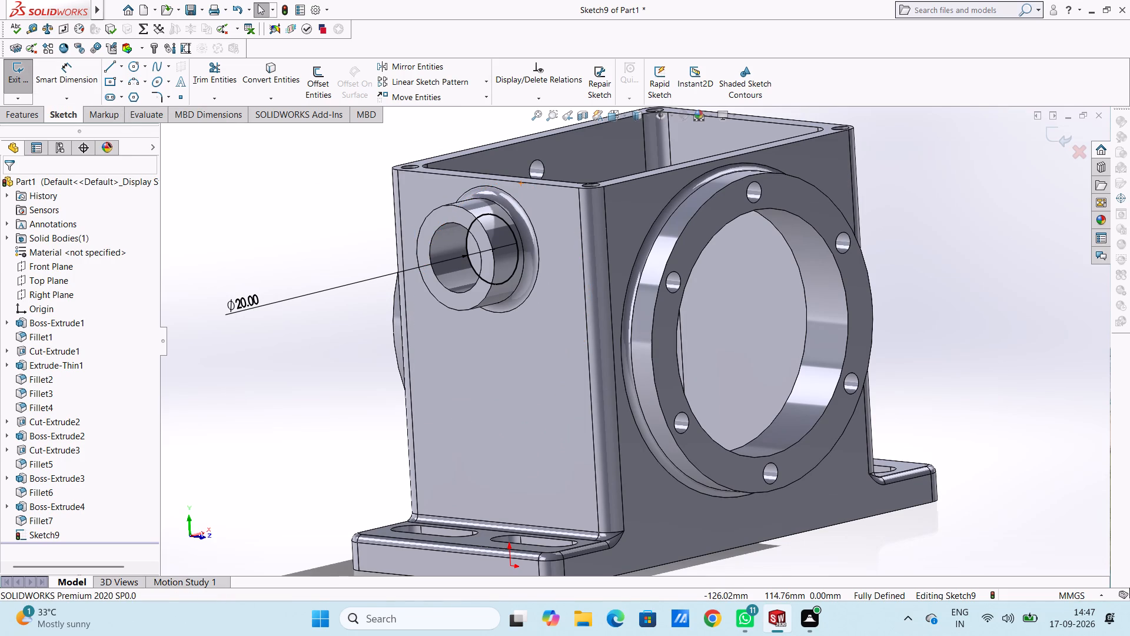
Cut-extrude the bore circle as a blind cut 120 mm deep through the housing towards the right wall.
click(25, 117)
click(198, 79)
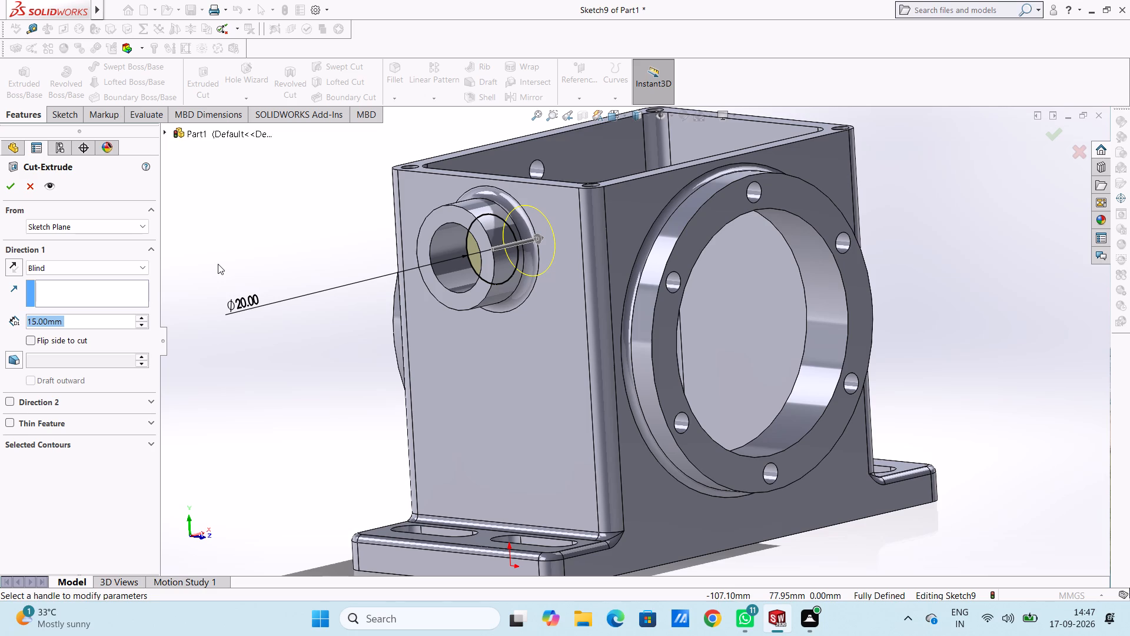
text(120)
key(Return)
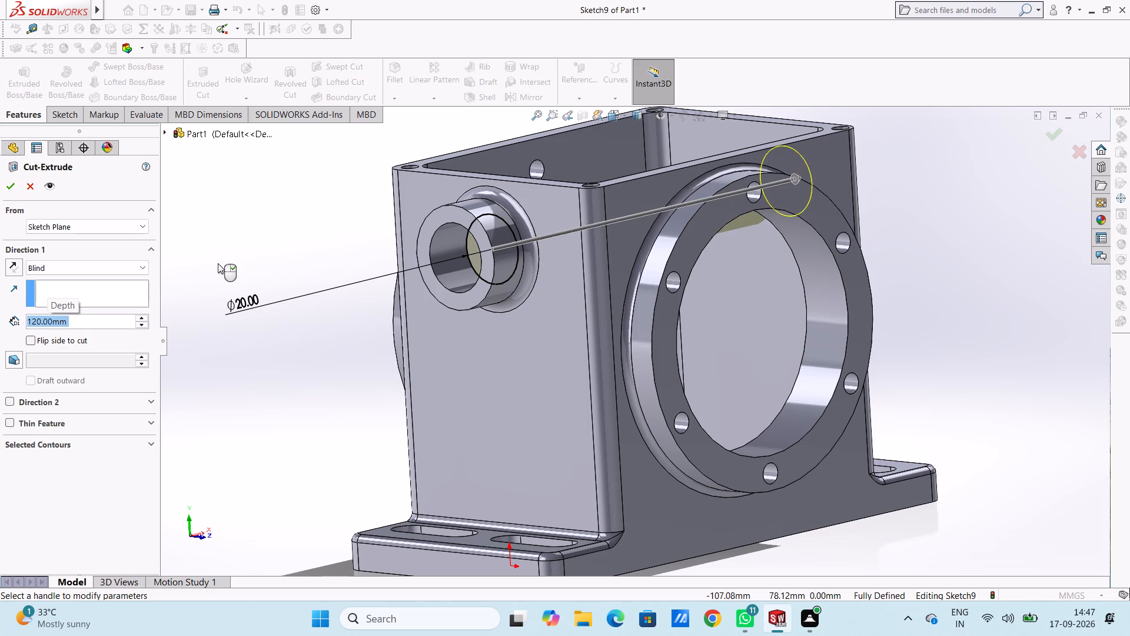
click(10, 193)
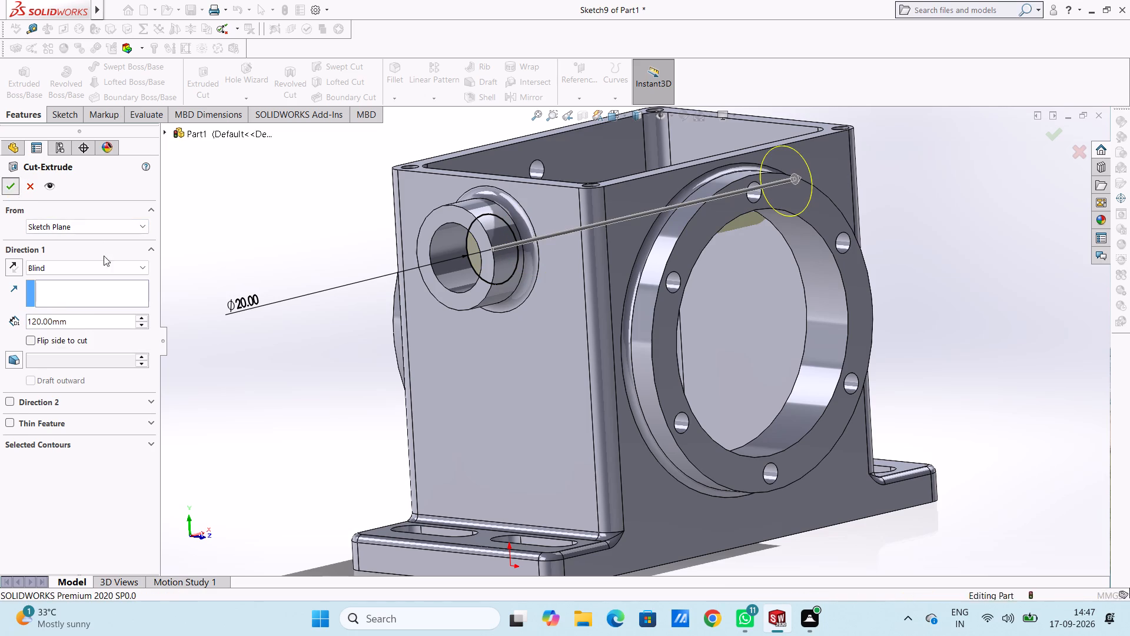
click(202, 249)
On the outer face of the right wall, sketch a 10 mm radius circle concentric with and matching the bore hole.
middle_drag(207, 251, 280, 250)
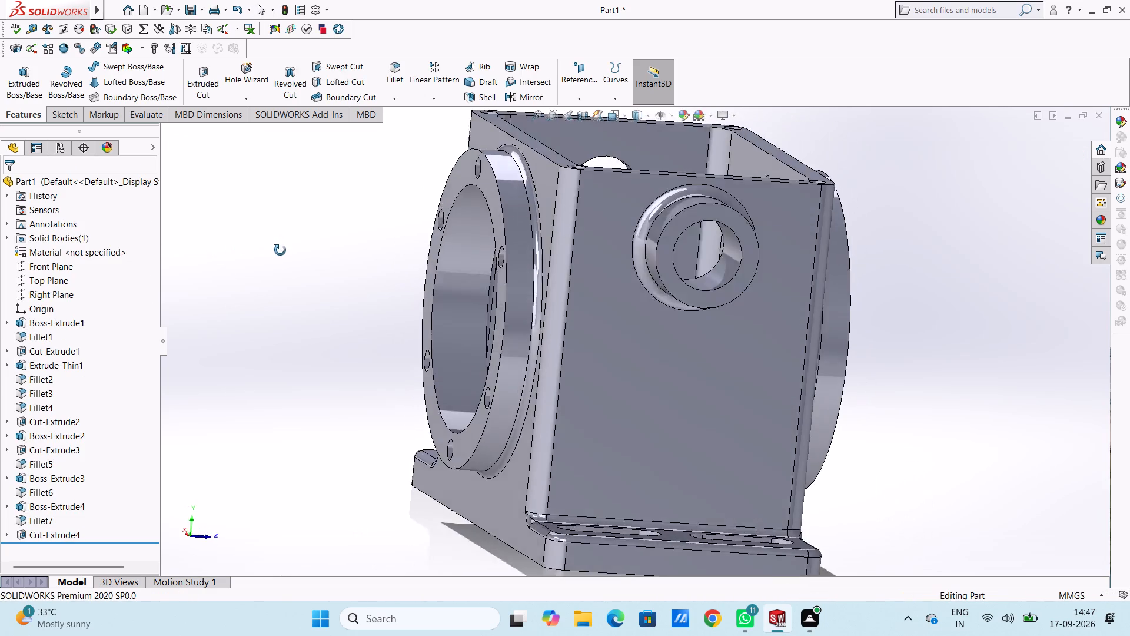
middle_drag(280, 250, 245, 248)
scroll(295, 289, up, 1)
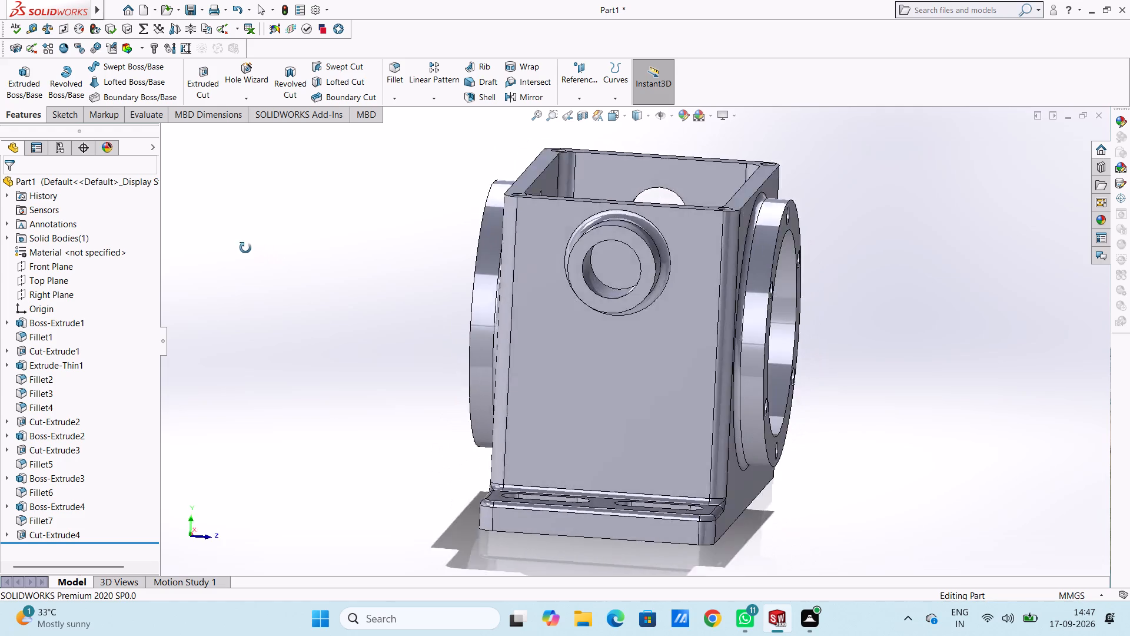
middle_drag(245, 248, 0, 252)
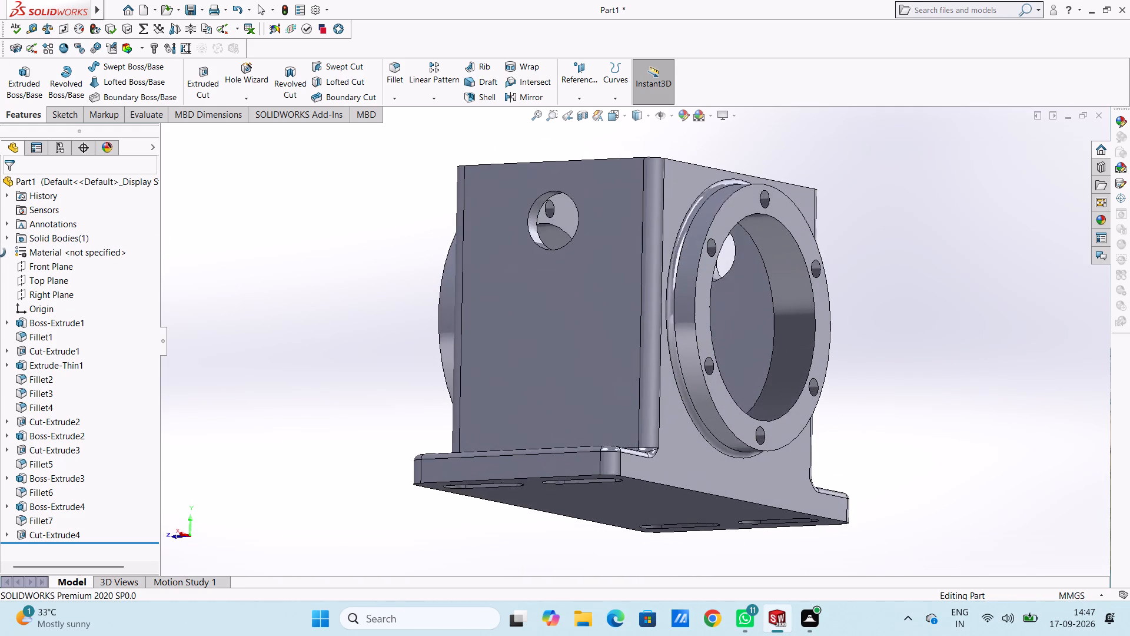
middle_drag(0, 252, 357, 383)
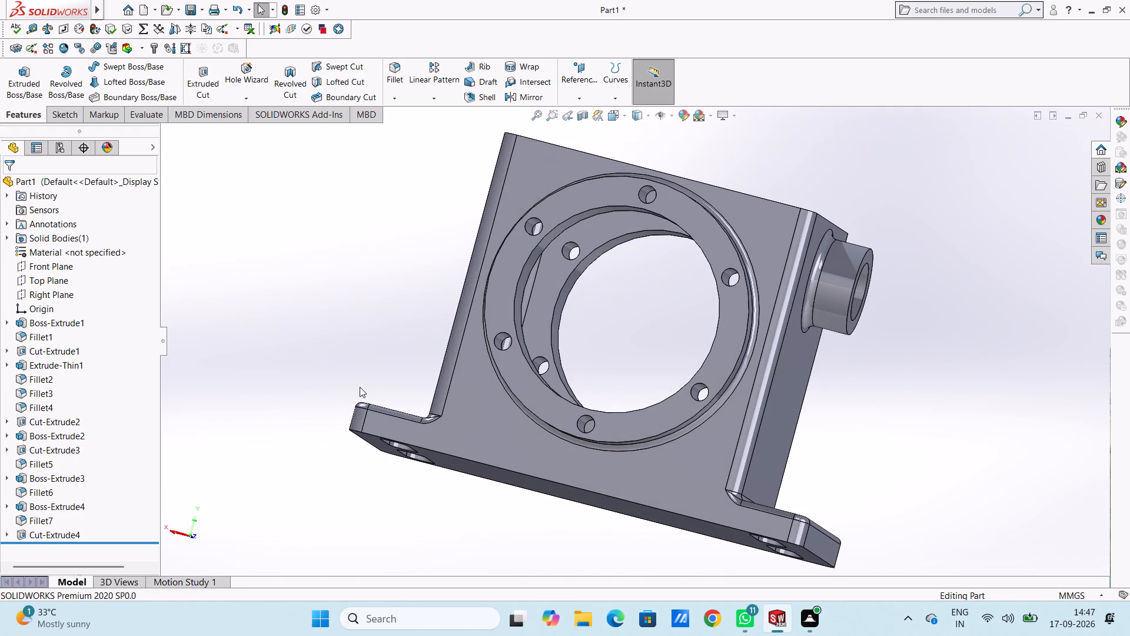
key(ctrl+7)
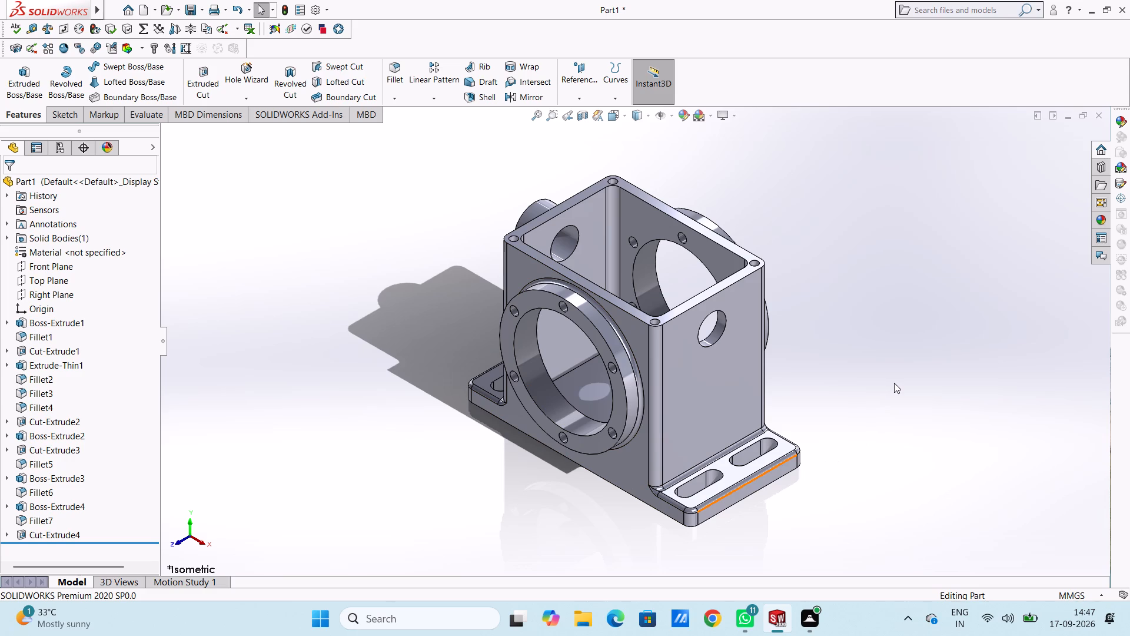
key(ctrl+4)
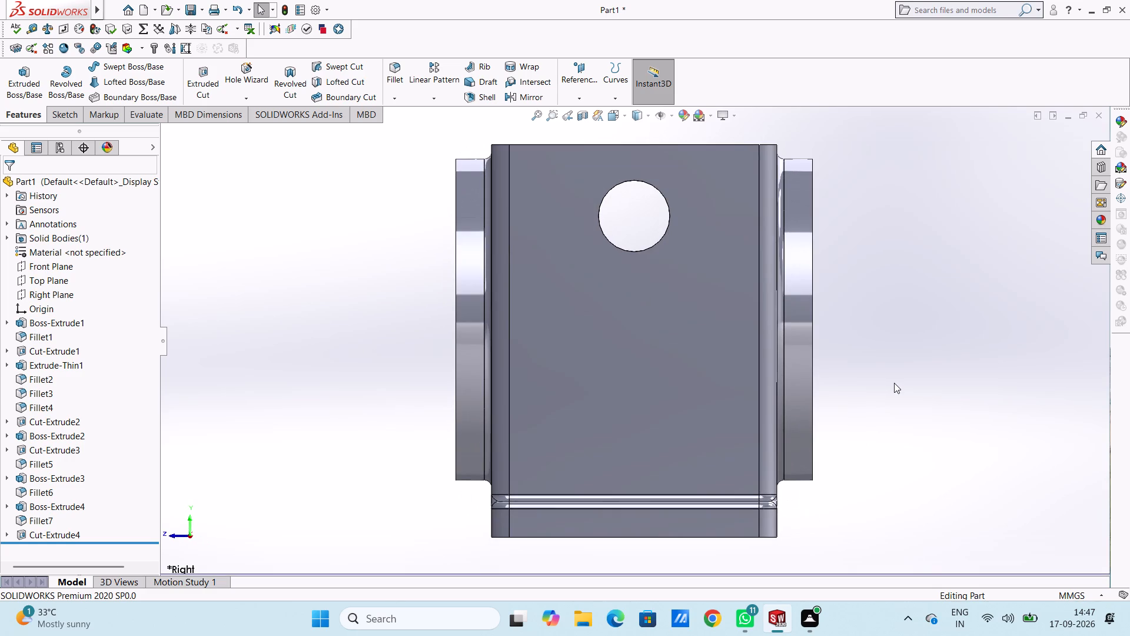
click(666, 350)
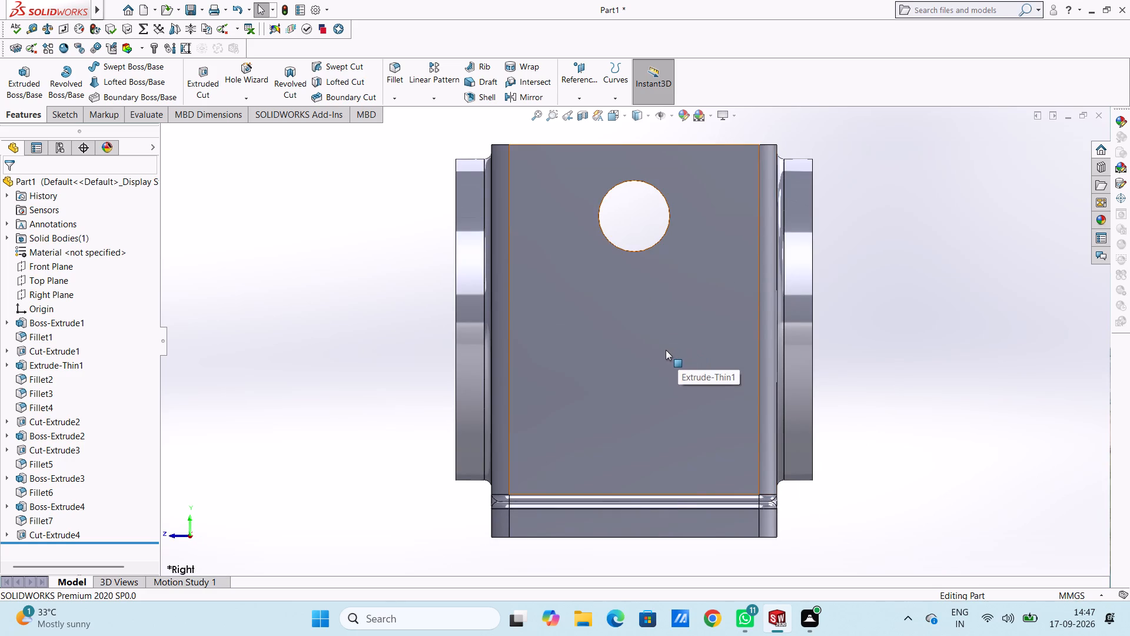
click(717, 319)
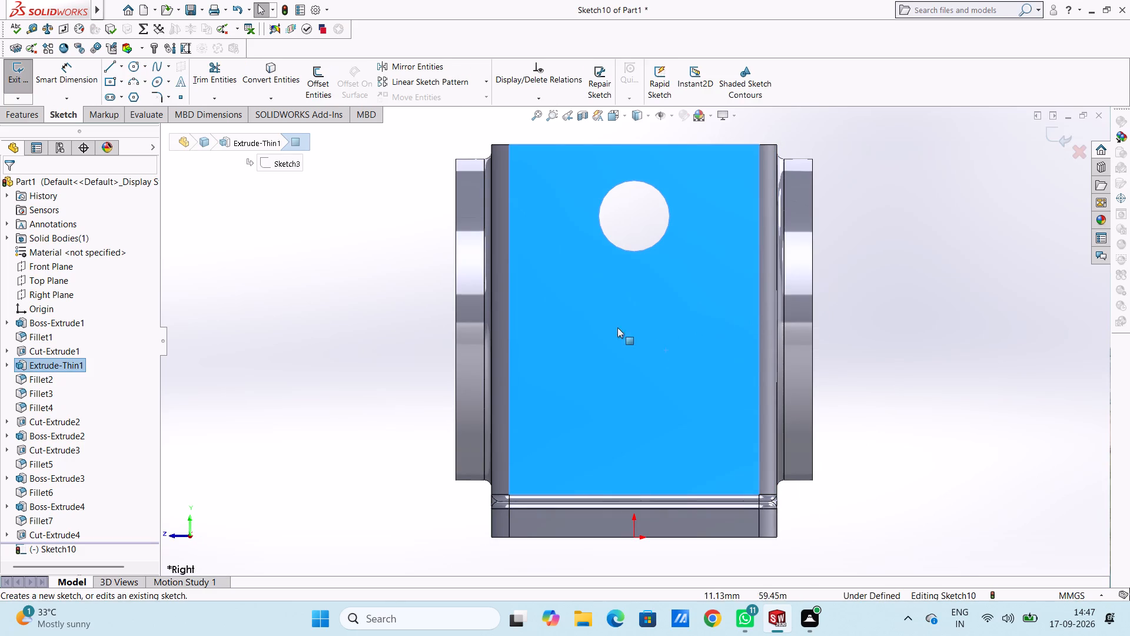
click(157, 236)
click(196, 248)
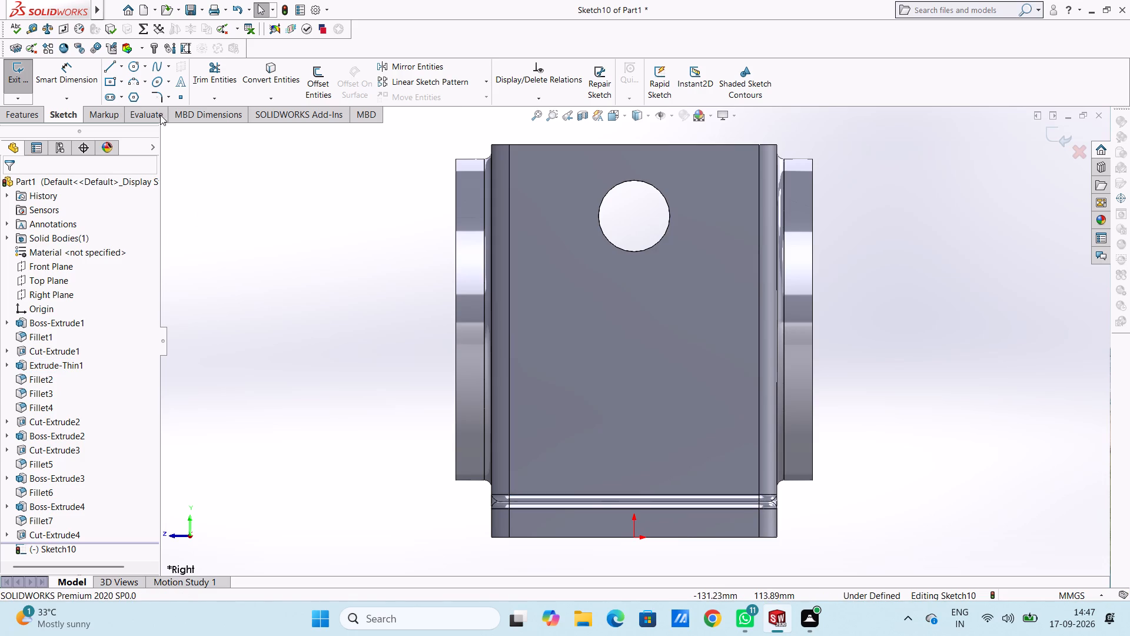
click(138, 68)
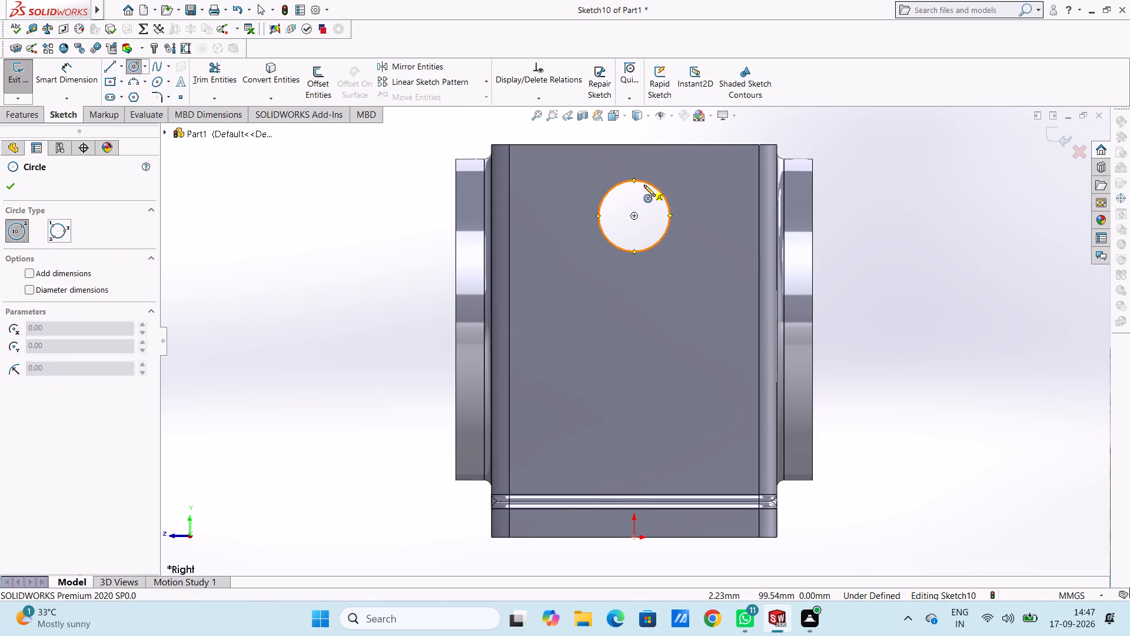
click(633, 214)
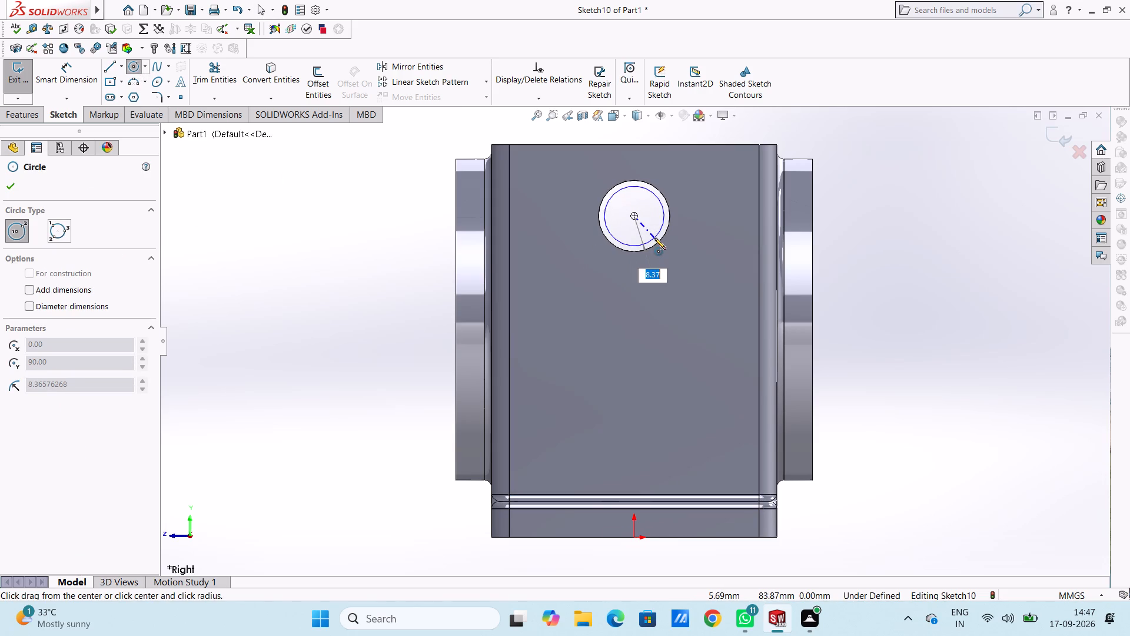
click(659, 242)
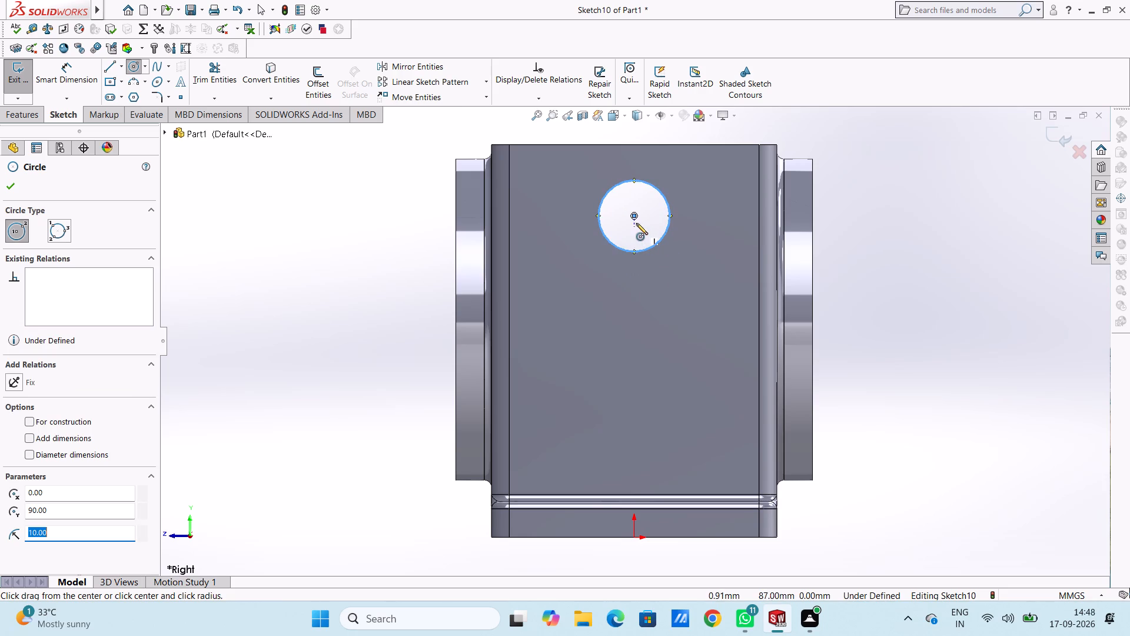
Sketch a 15 mm radius circle around the bore circle, sharing its centre.
click(635, 214)
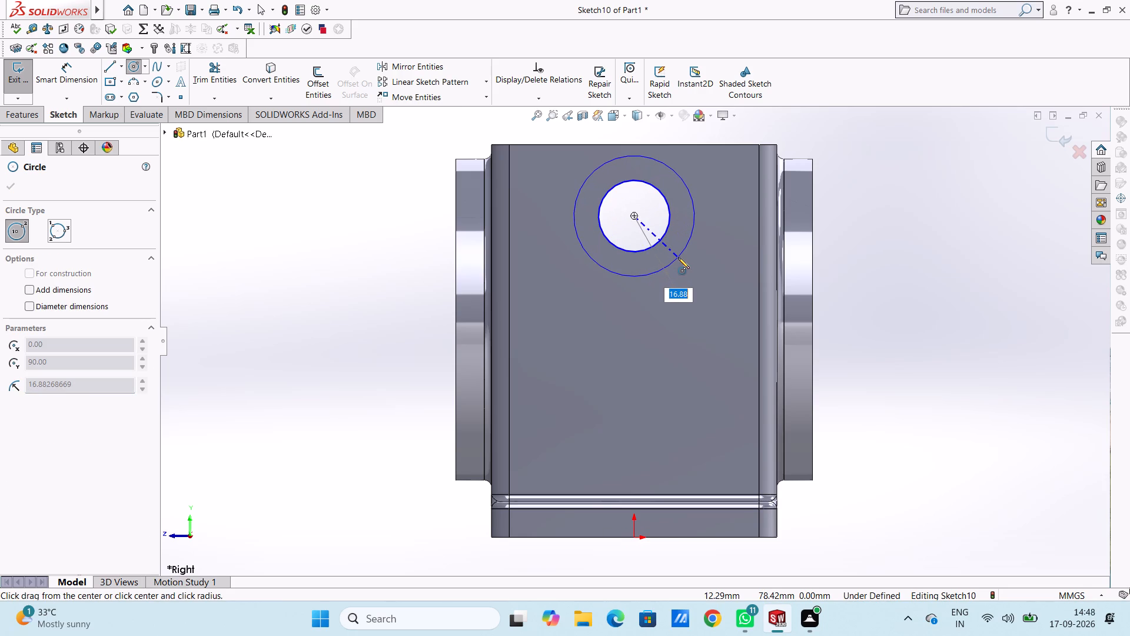
text(15)
key(Return)
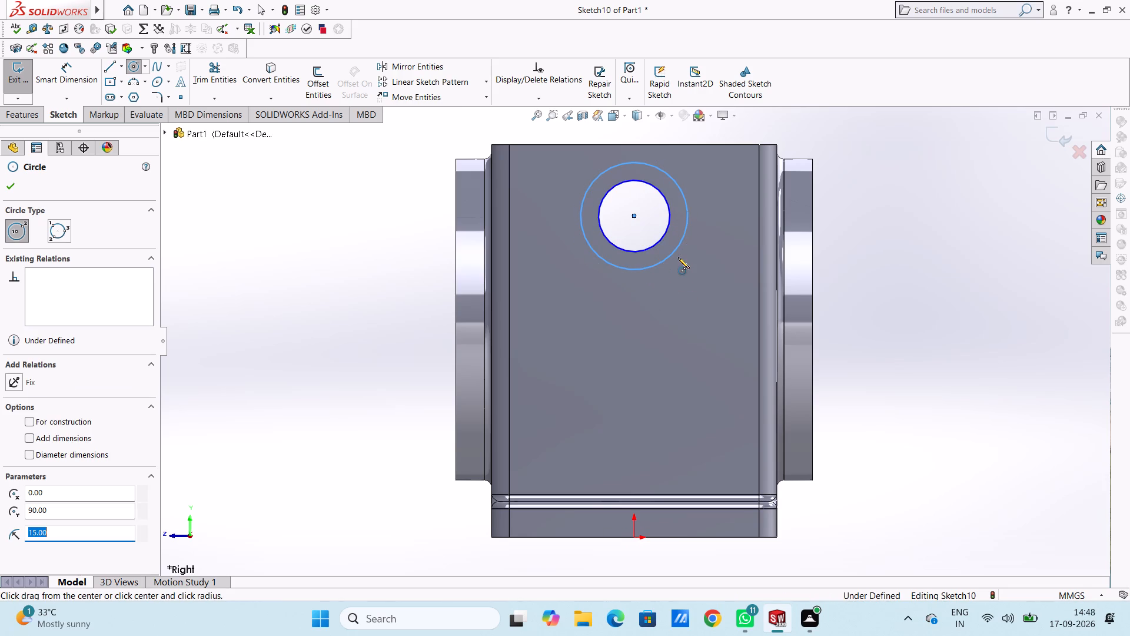
Dimension the diameters of the outer and inner circles in the right-wall sketch.
click(85, 77)
click(583, 224)
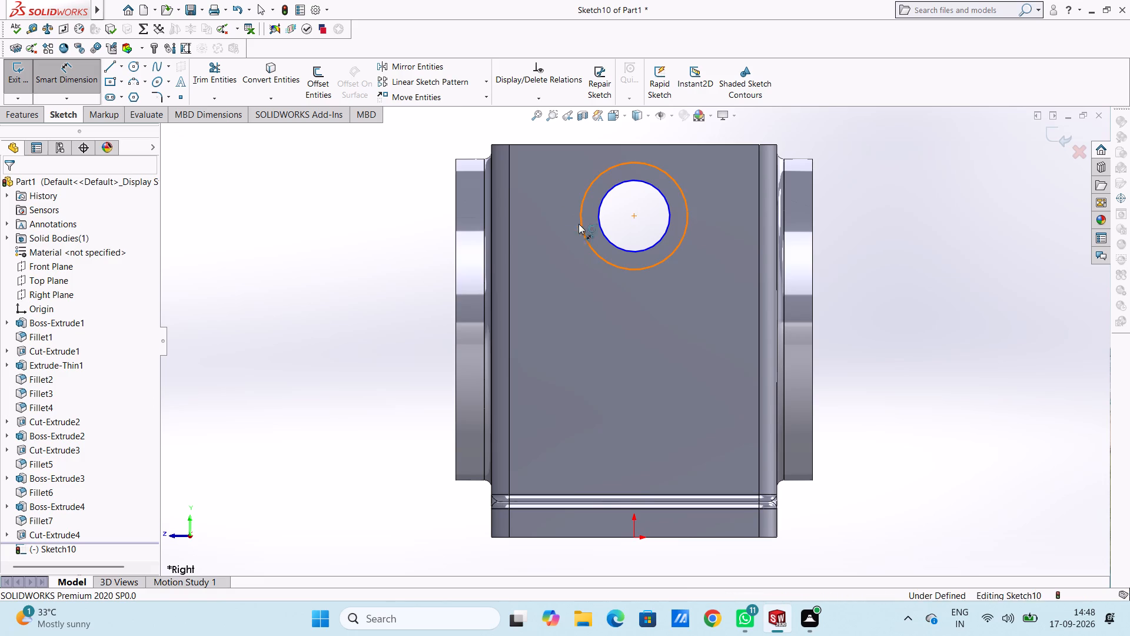
click(237, 360)
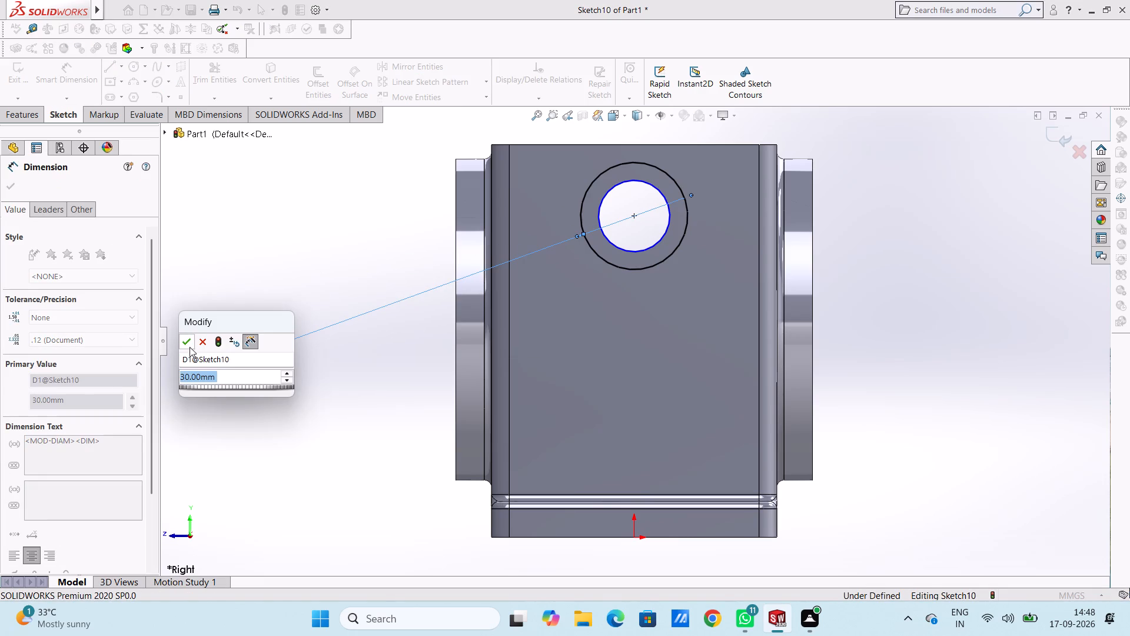
click(189, 345)
click(272, 276)
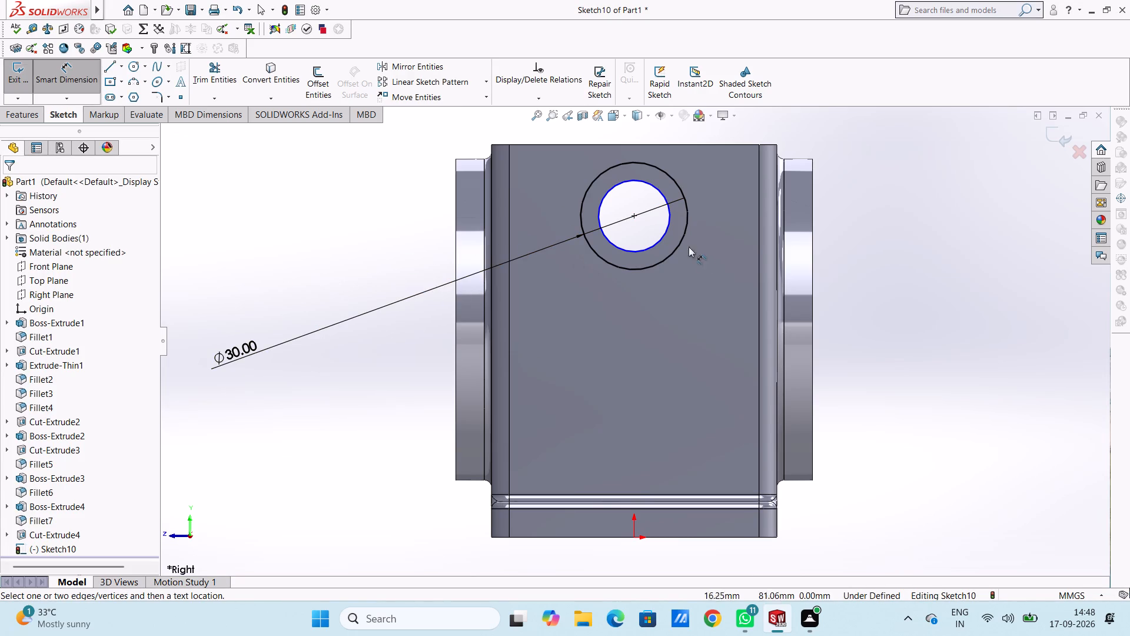
click(669, 232)
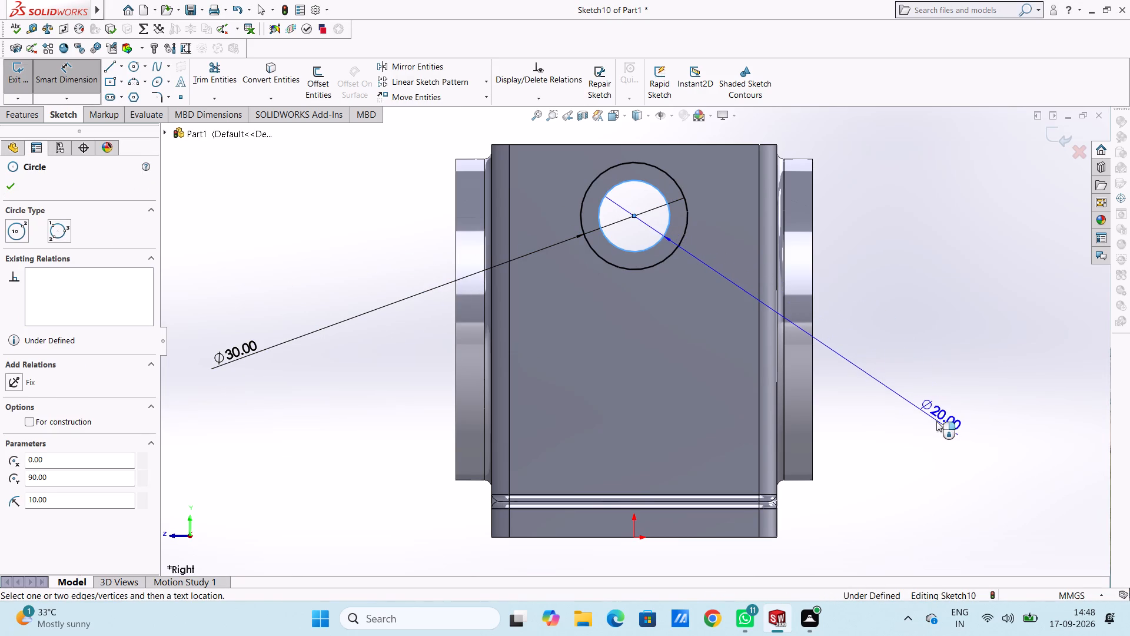
click(936, 421)
click(886, 407)
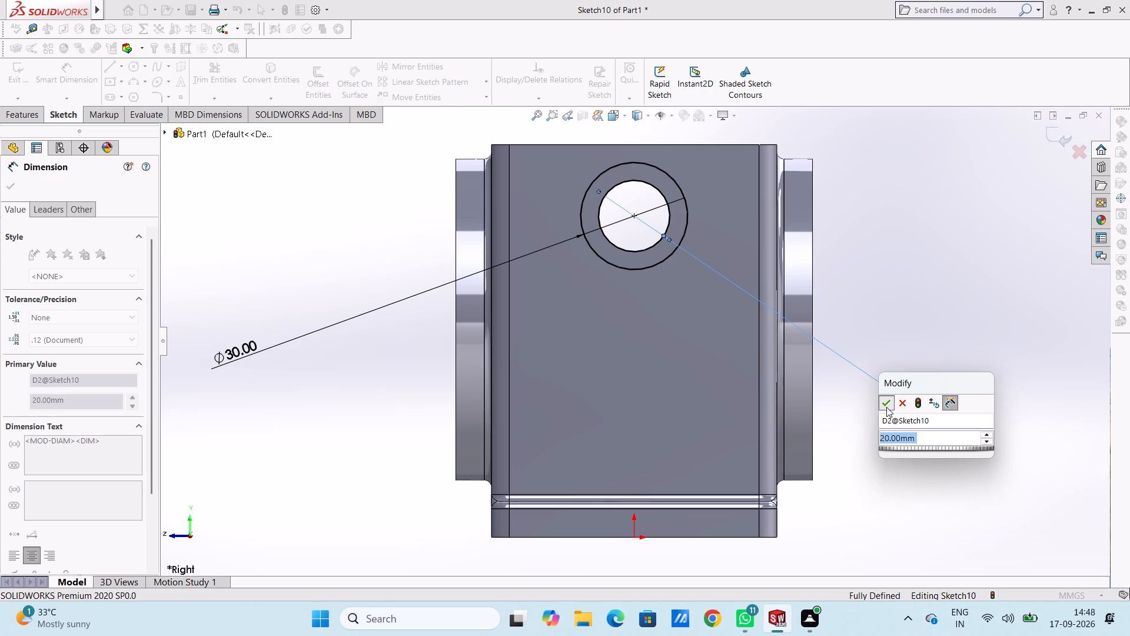
click(916, 342)
middle_drag(938, 304, 883, 362)
click(49, 84)
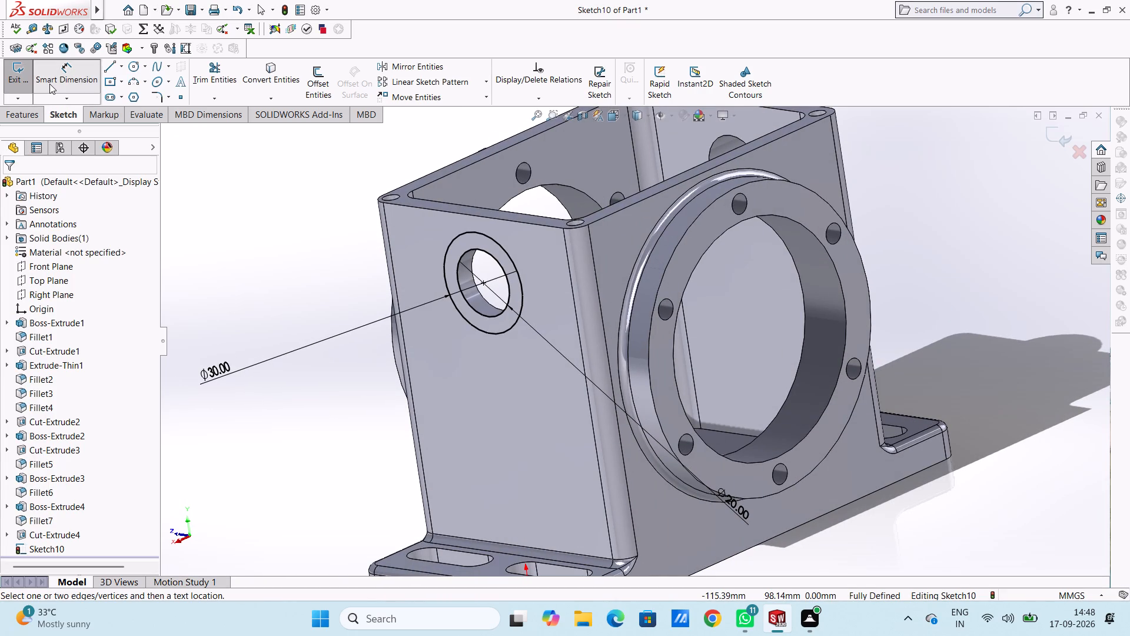
Boss-extrude the ring between the two circles outward from the right wall as a blind extrusion 15 mm deep.
click(41, 117)
click(32, 84)
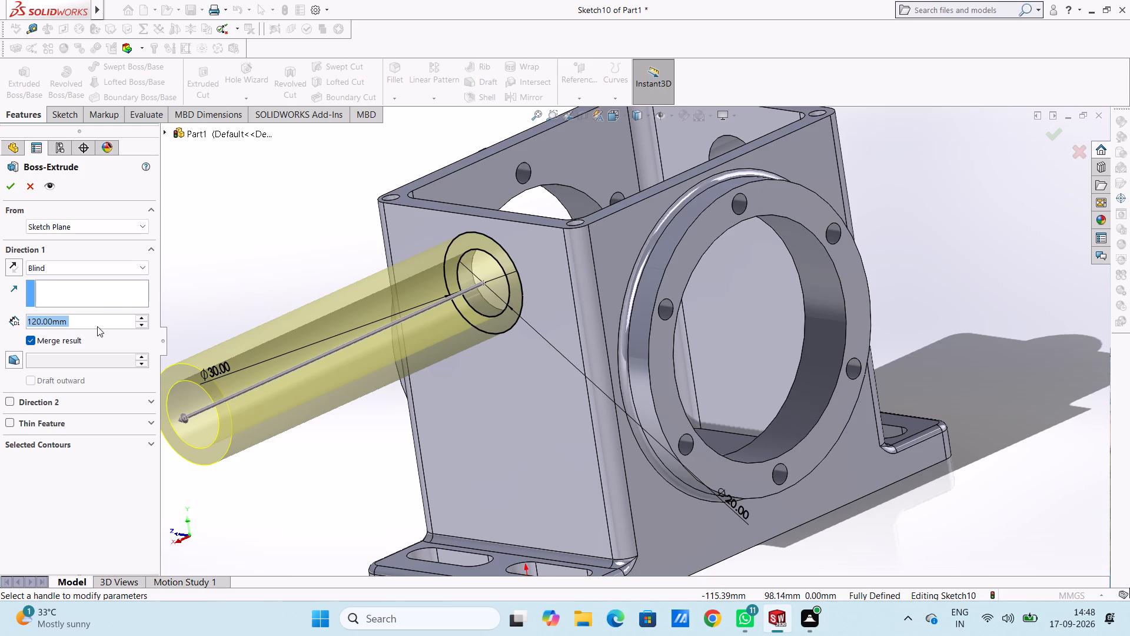
text(15)
key(Return)
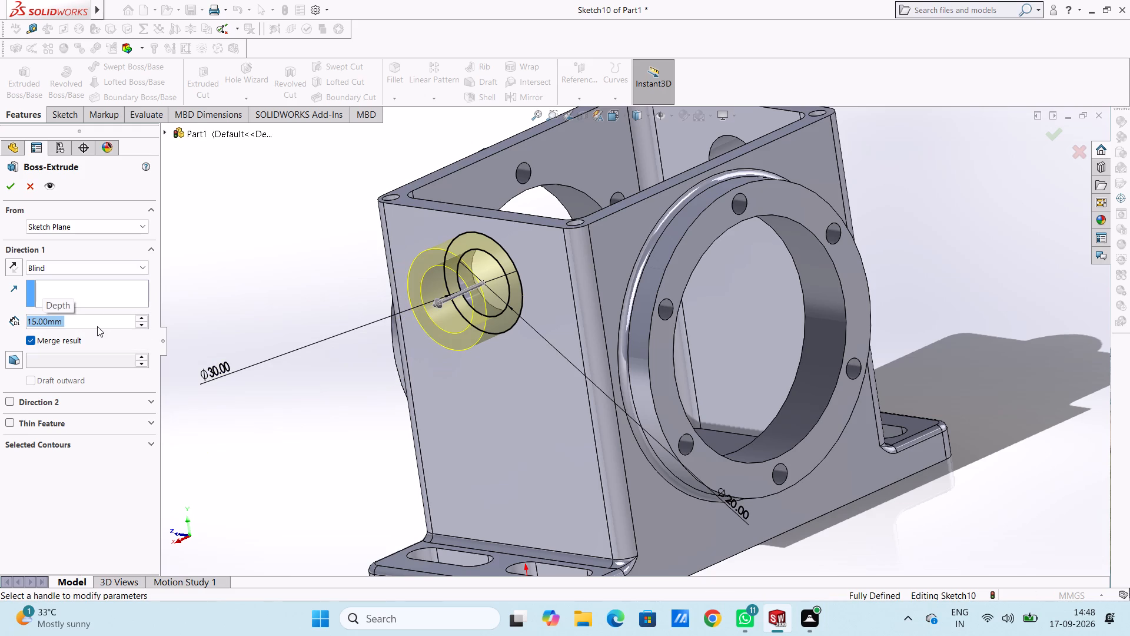
click(12, 191)
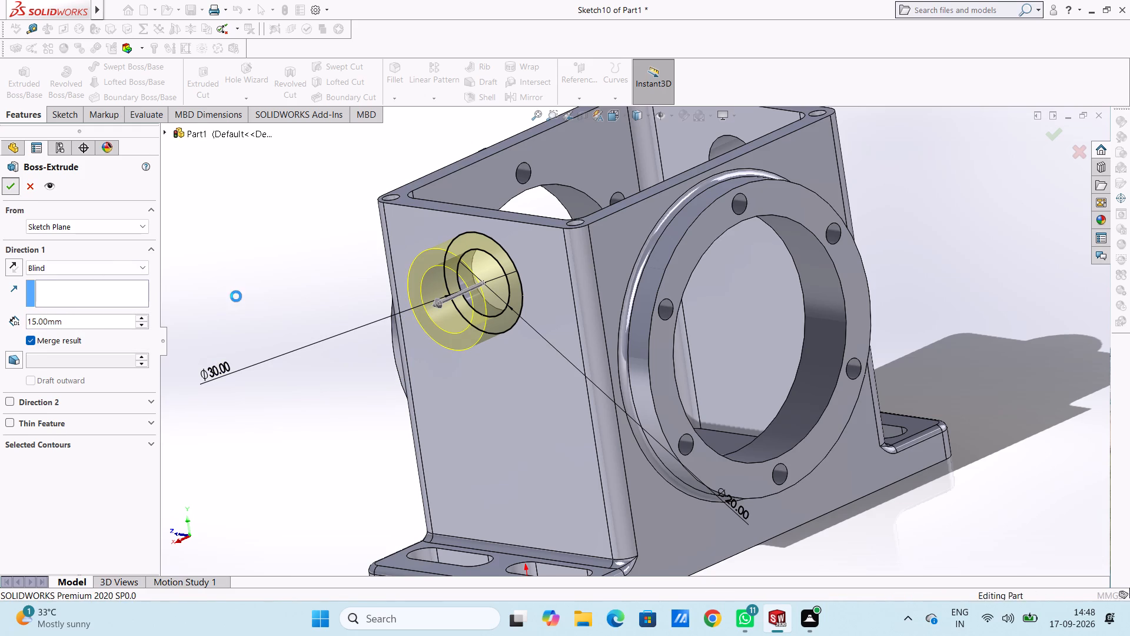
click(245, 276)
Fillet the outer edge where the new tubular boss meets the right wall with a 3 mm radius.
middle_drag(257, 271, 319, 291)
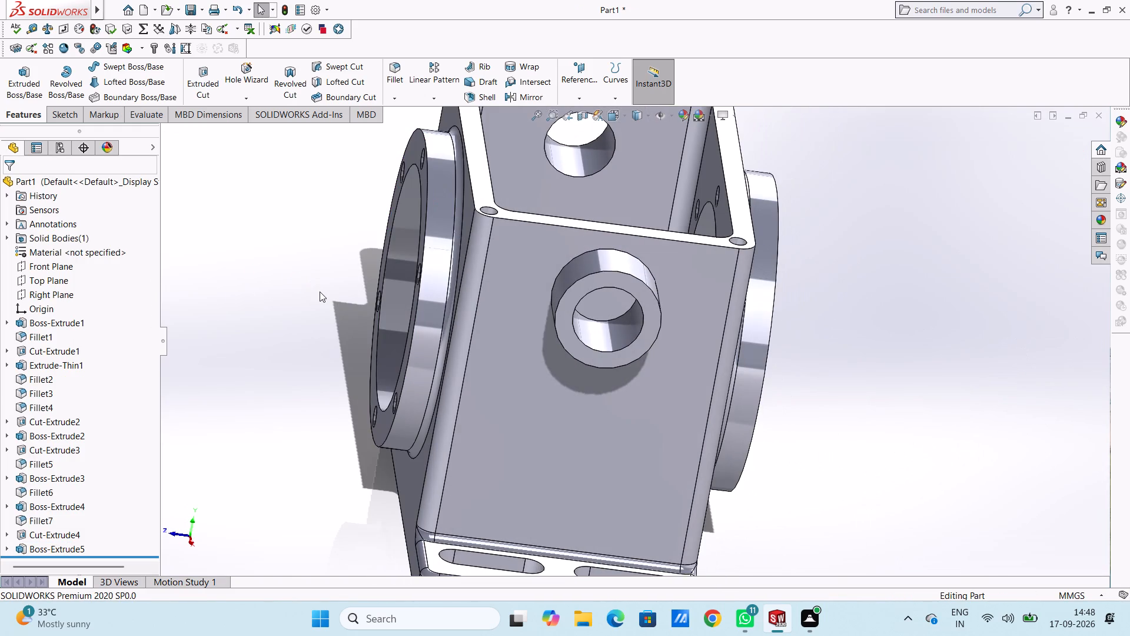
scroll(593, 253, down, 2)
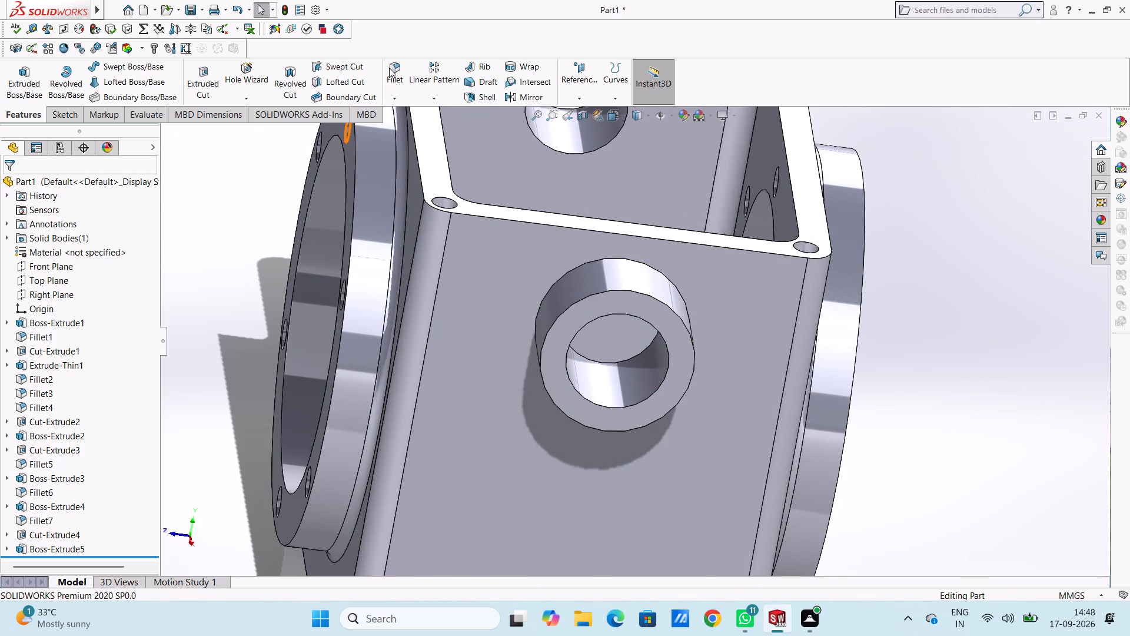
click(395, 69)
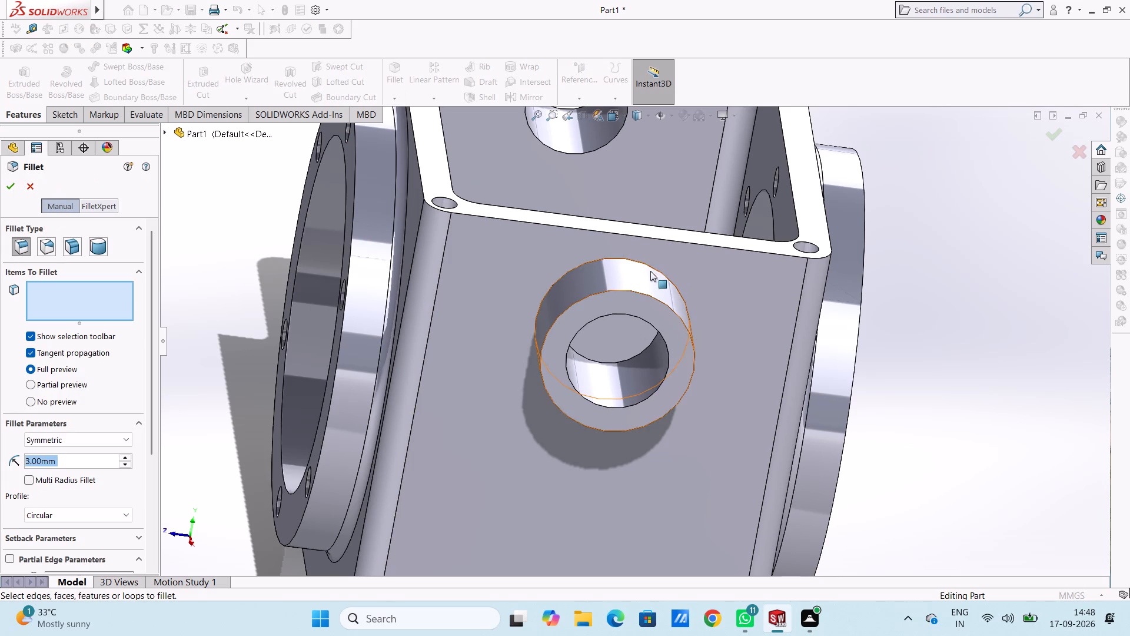
click(650, 266)
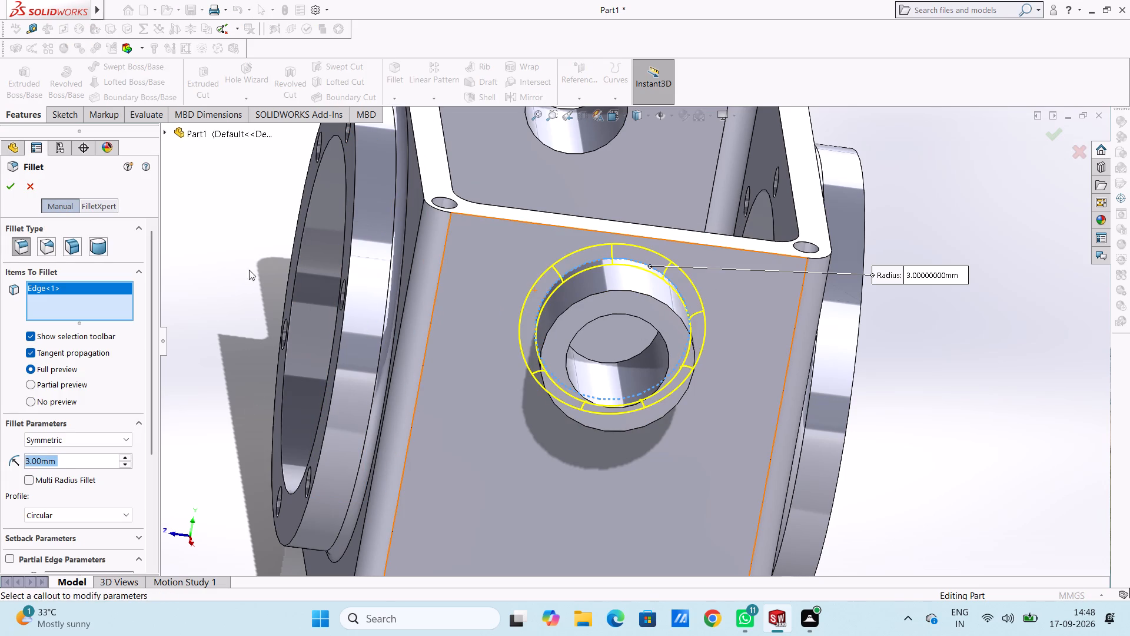
click(14, 189)
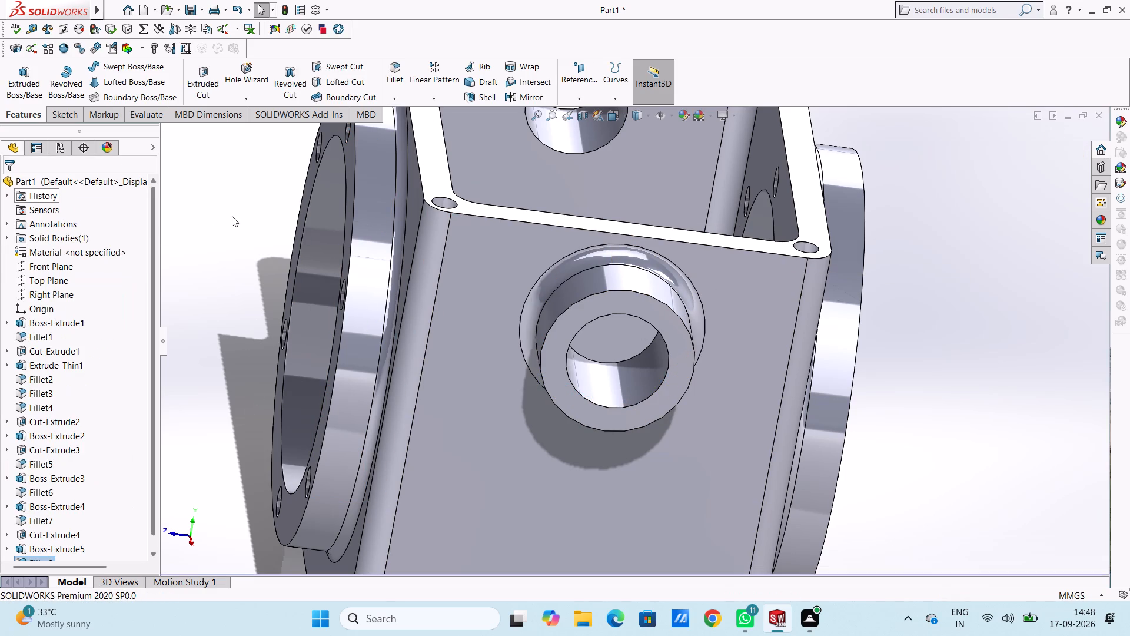
click(232, 216)
Inspect the housing from all sides, including the underside and both tubular bosses, and finish in the isometric view.
scroll(238, 214, up, 5)
middle_drag(265, 236, 305, 275)
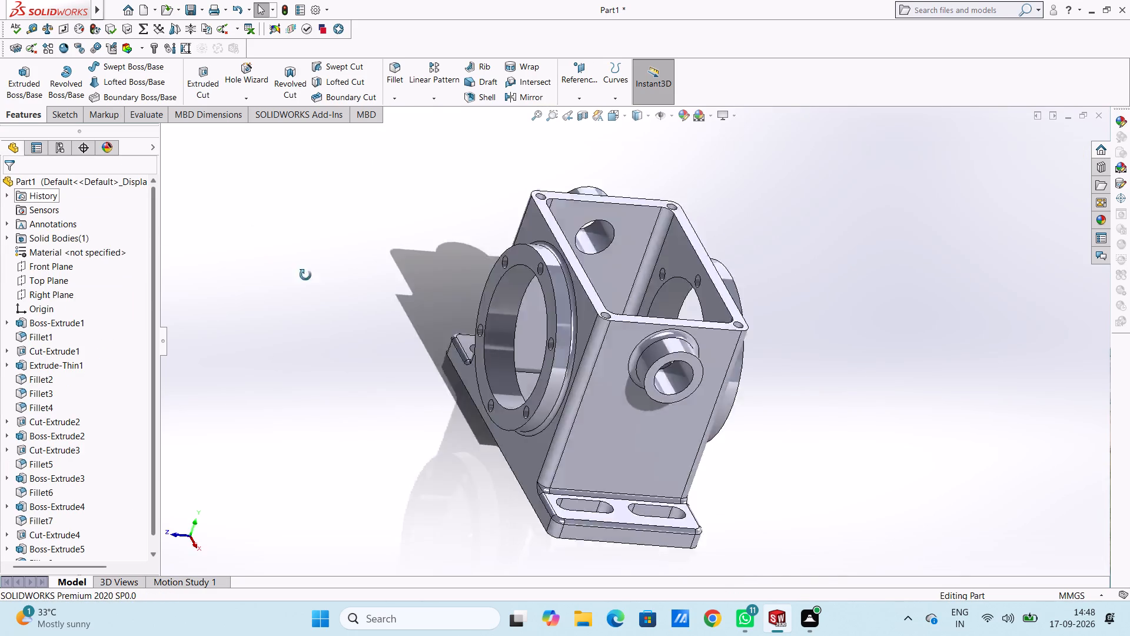
middle_drag(305, 275, 609, 465)
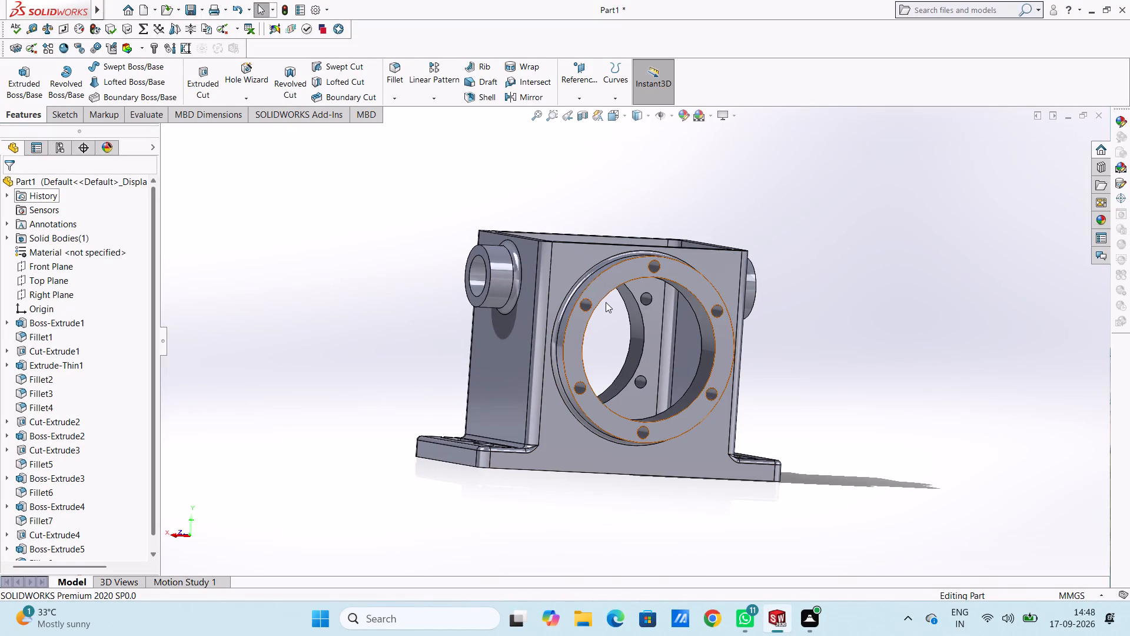
middle_drag(619, 366, 575, 184)
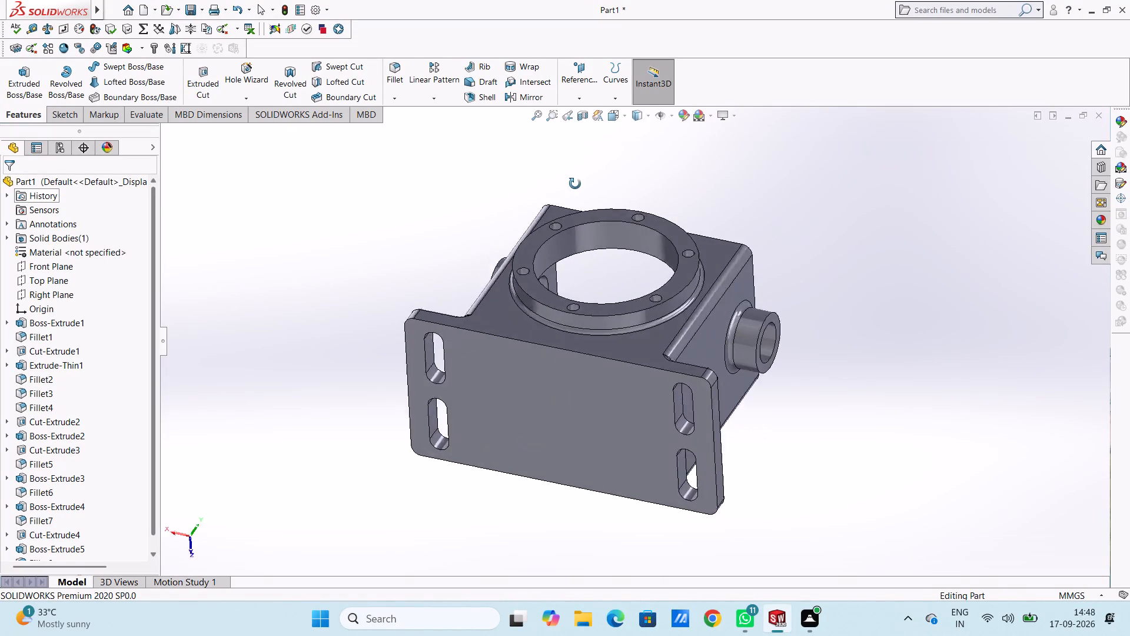
middle_drag(575, 184, 251, 244)
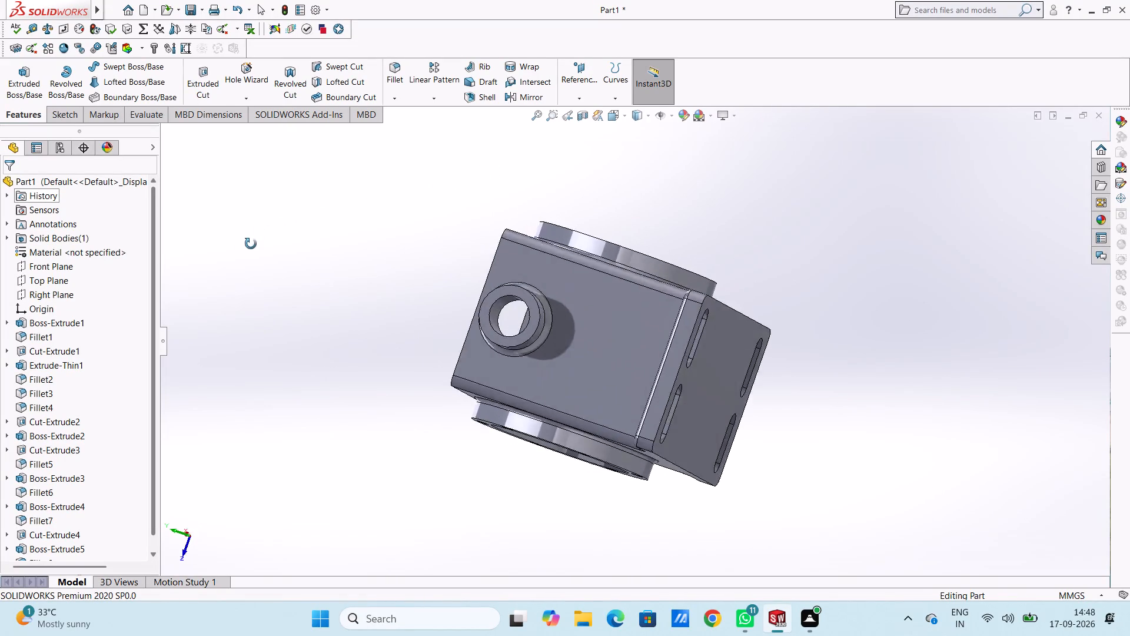
middle_drag(251, 244, 350, 241)
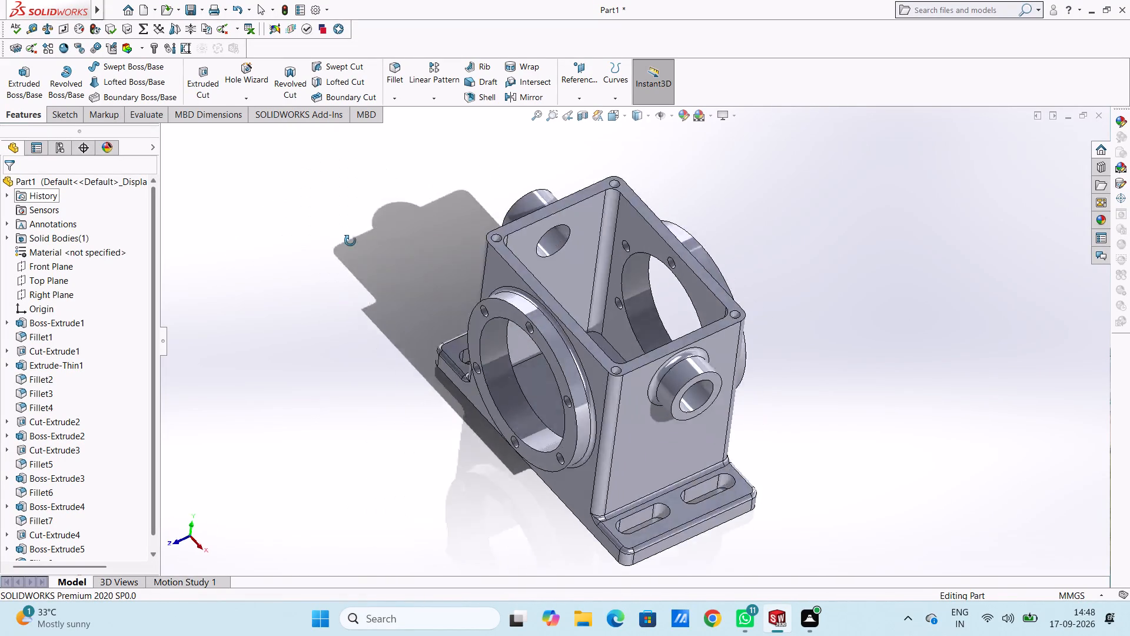
middle_drag(350, 241, 377, 194)
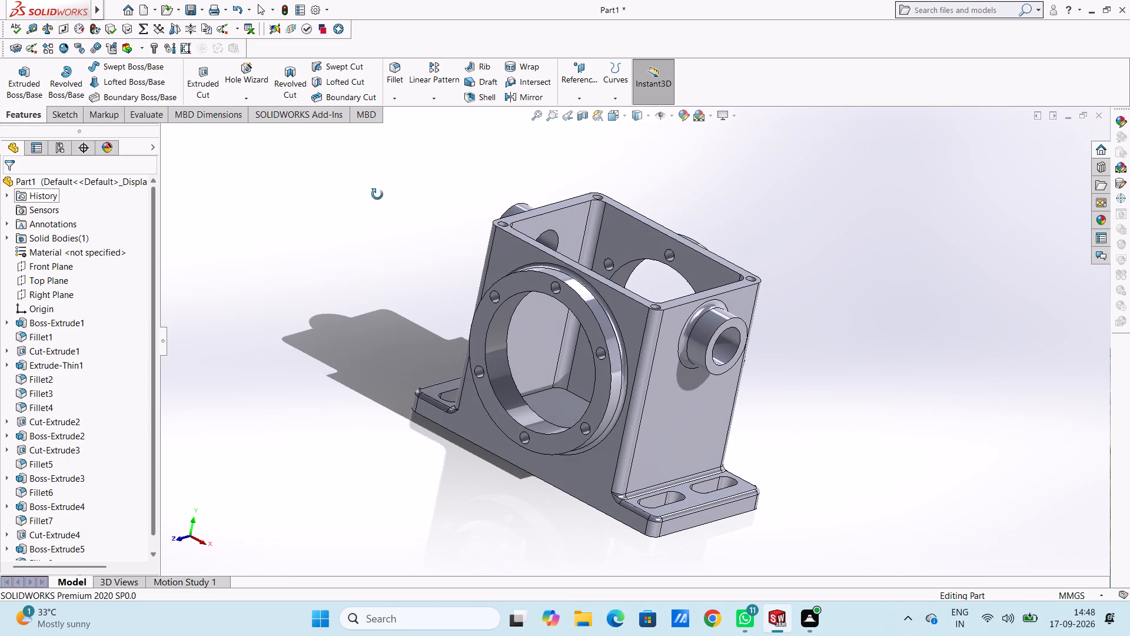
middle_drag(377, 194, 355, 209)
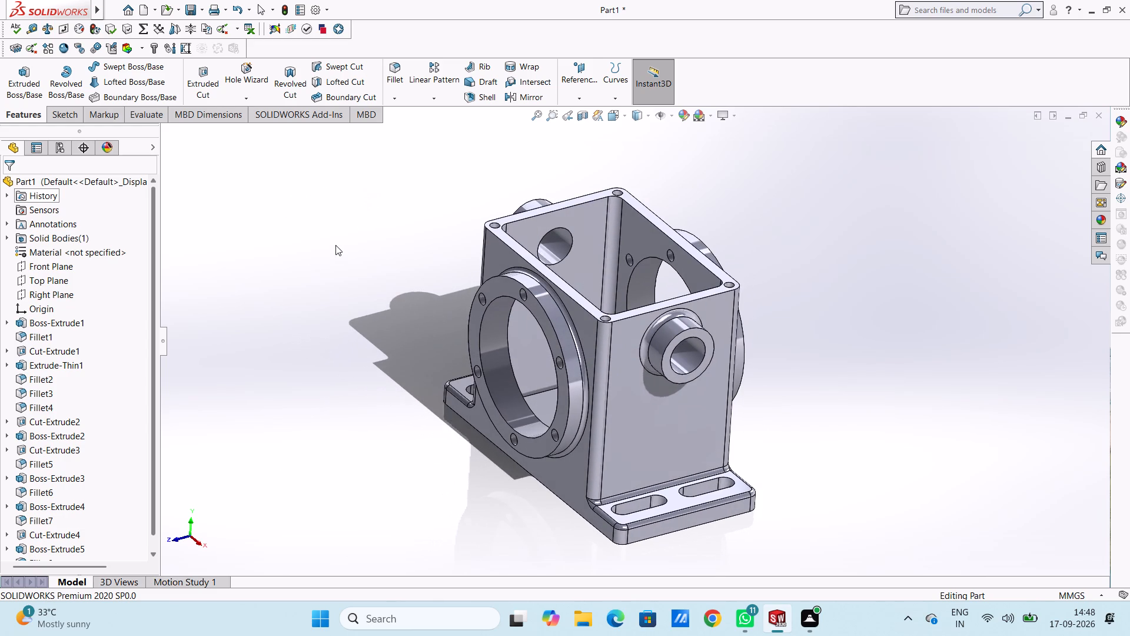
key(ctrl+7)
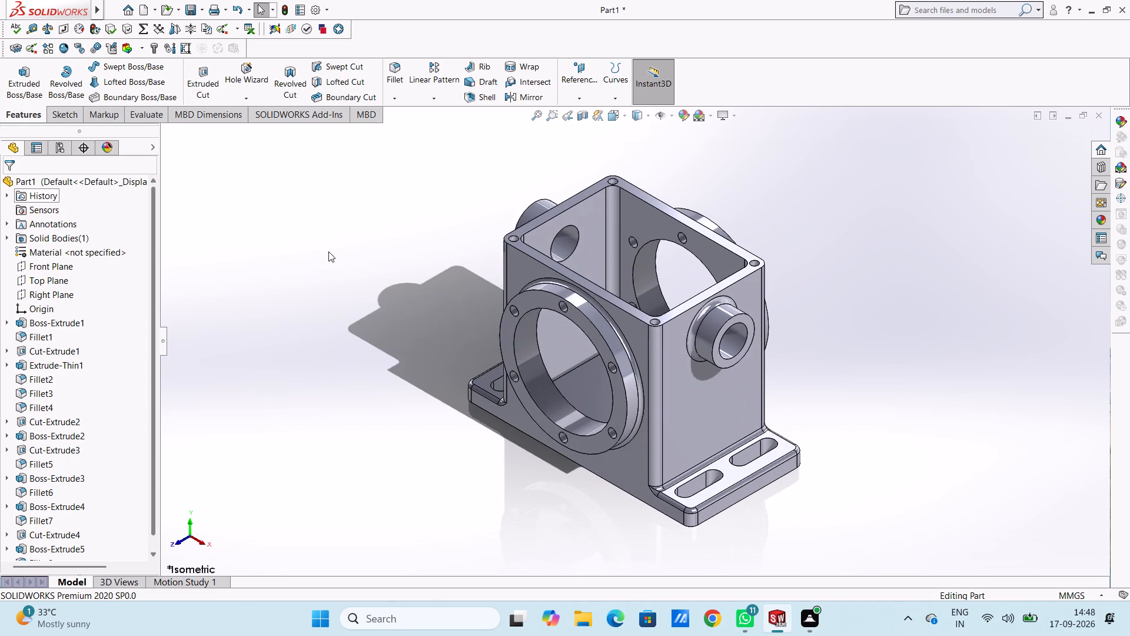
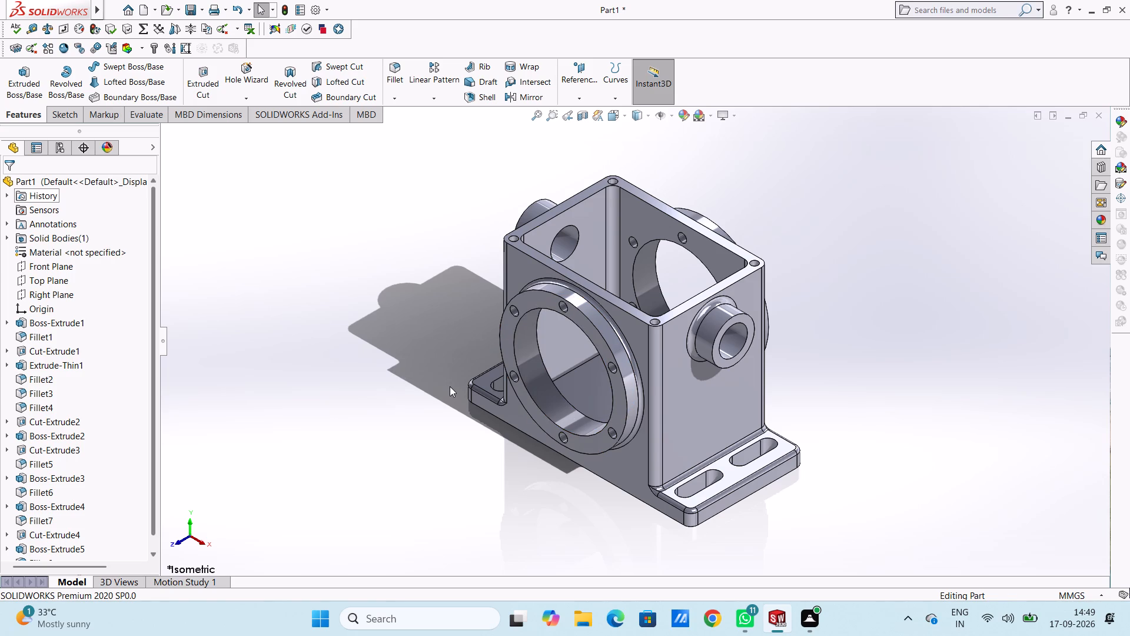
Change the colour of the whole housing part to mid grey from the standard swatches.
click(681, 111)
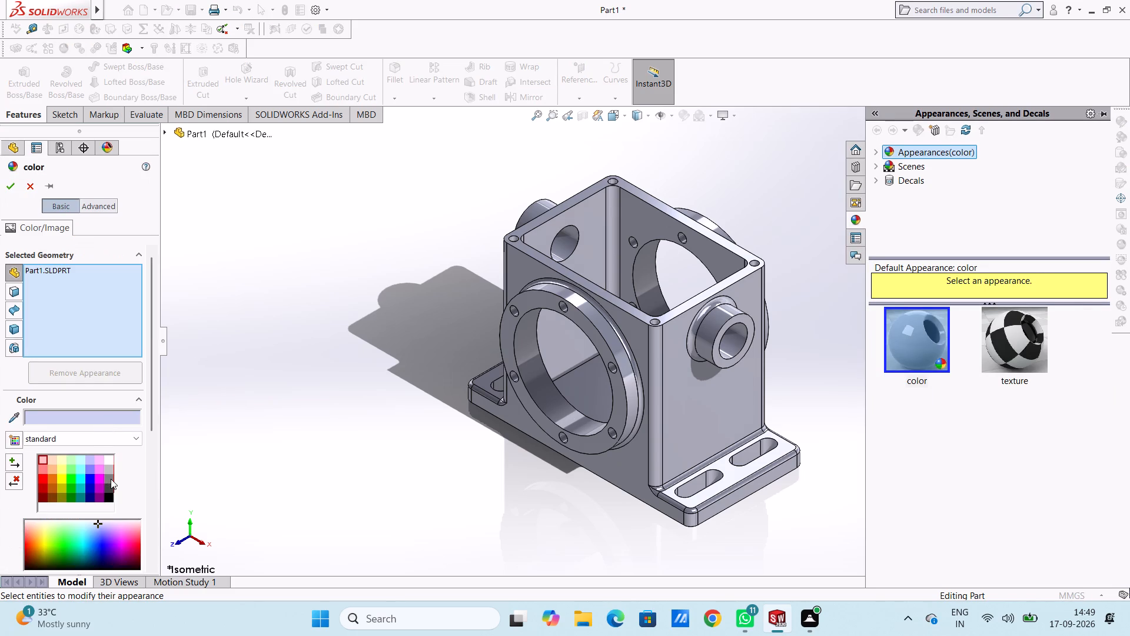
click(111, 478)
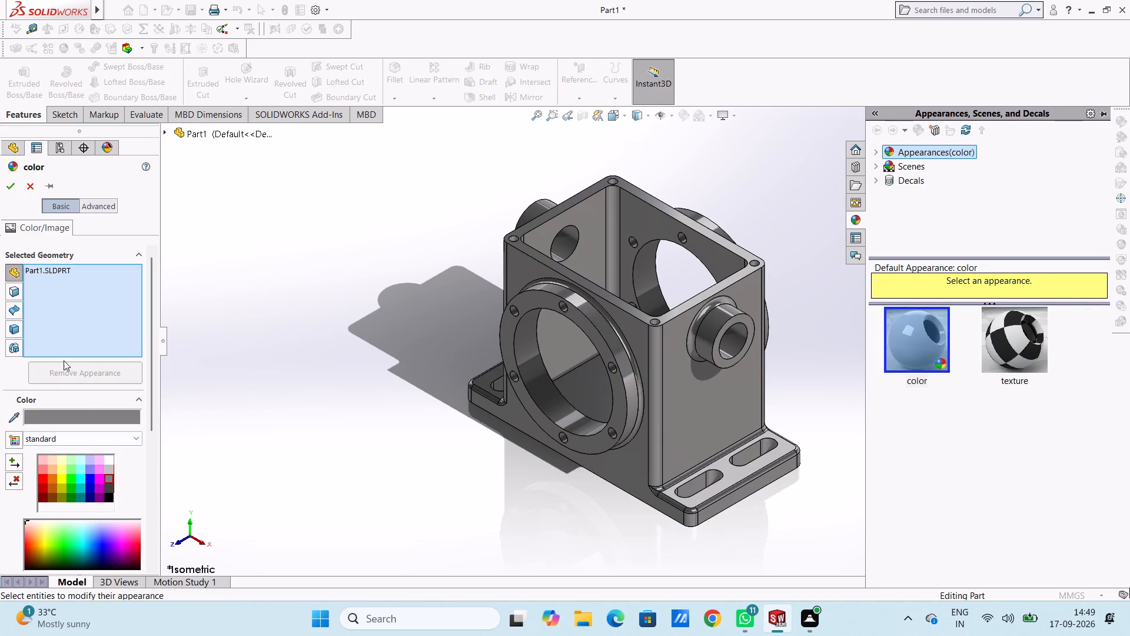
click(15, 182)
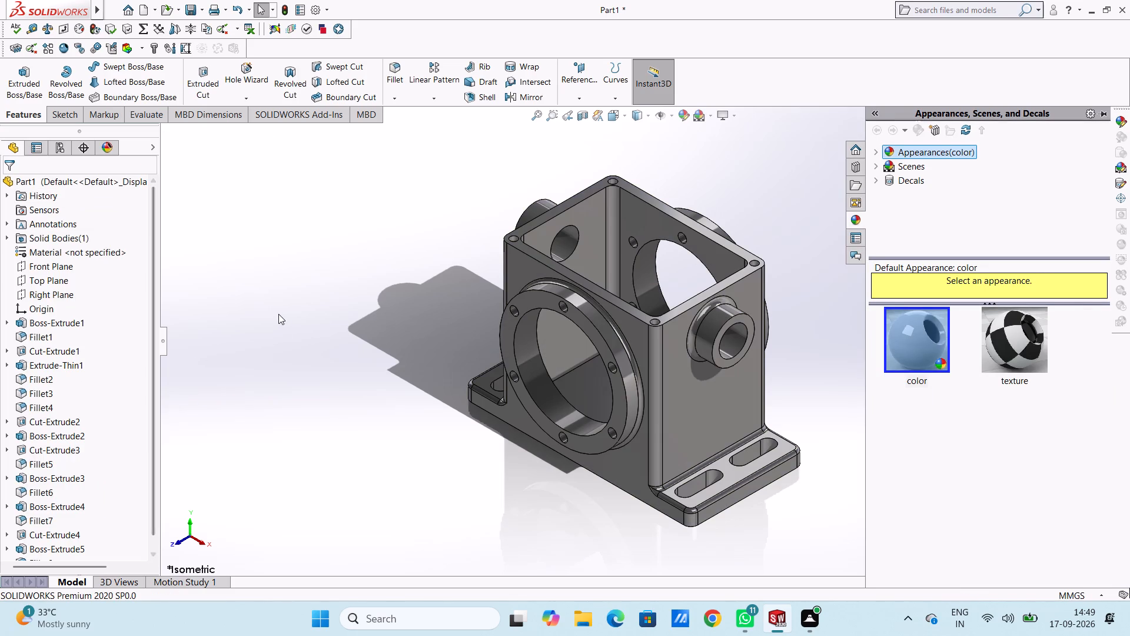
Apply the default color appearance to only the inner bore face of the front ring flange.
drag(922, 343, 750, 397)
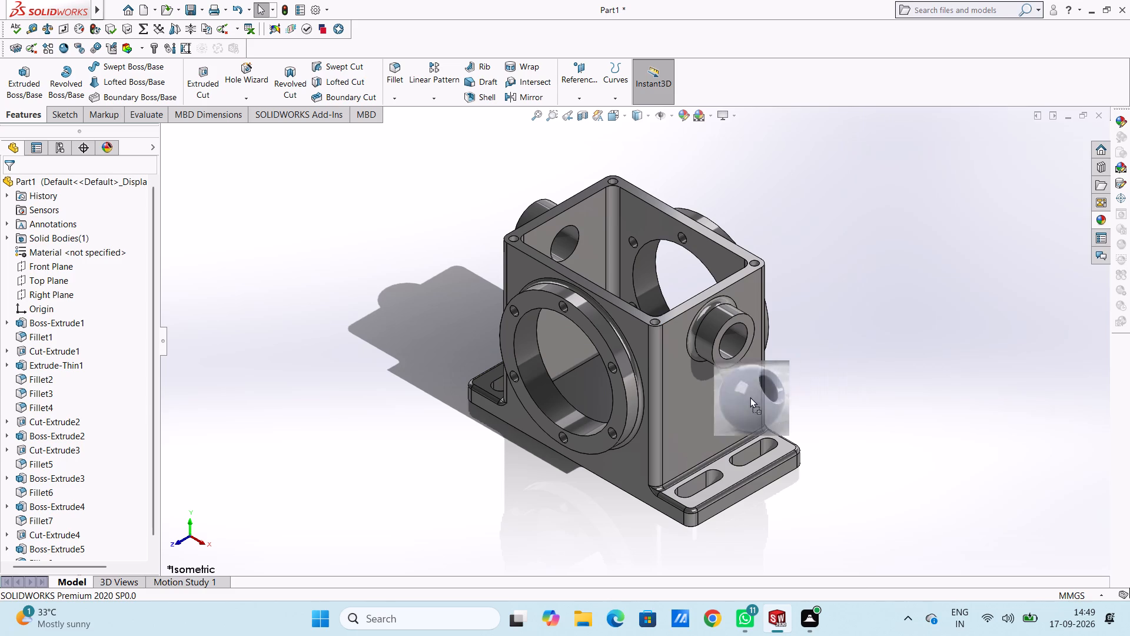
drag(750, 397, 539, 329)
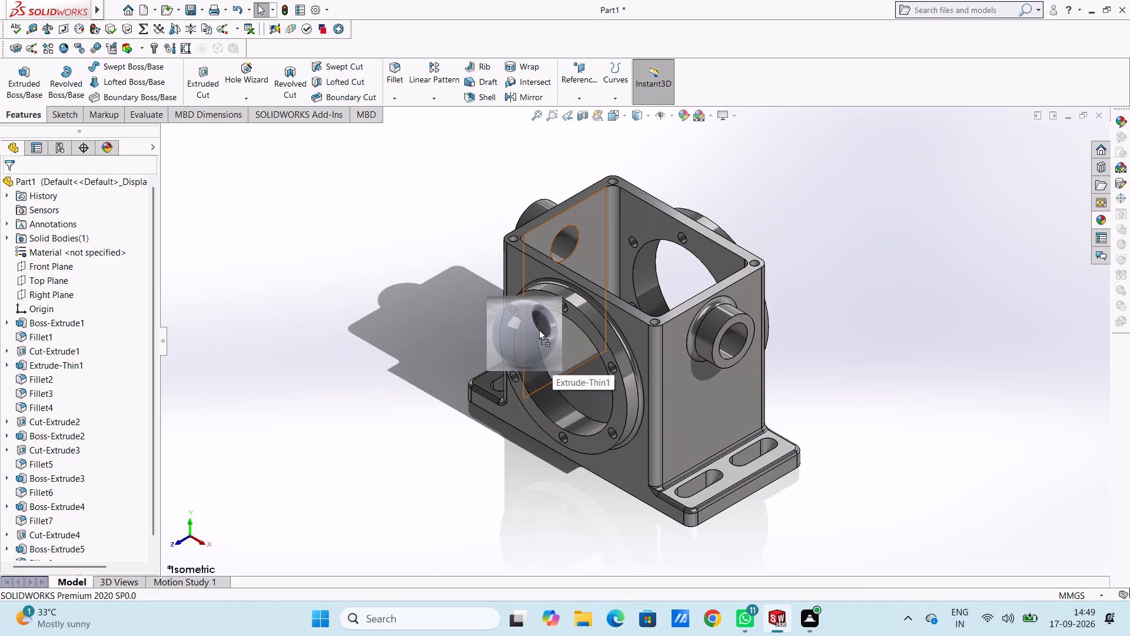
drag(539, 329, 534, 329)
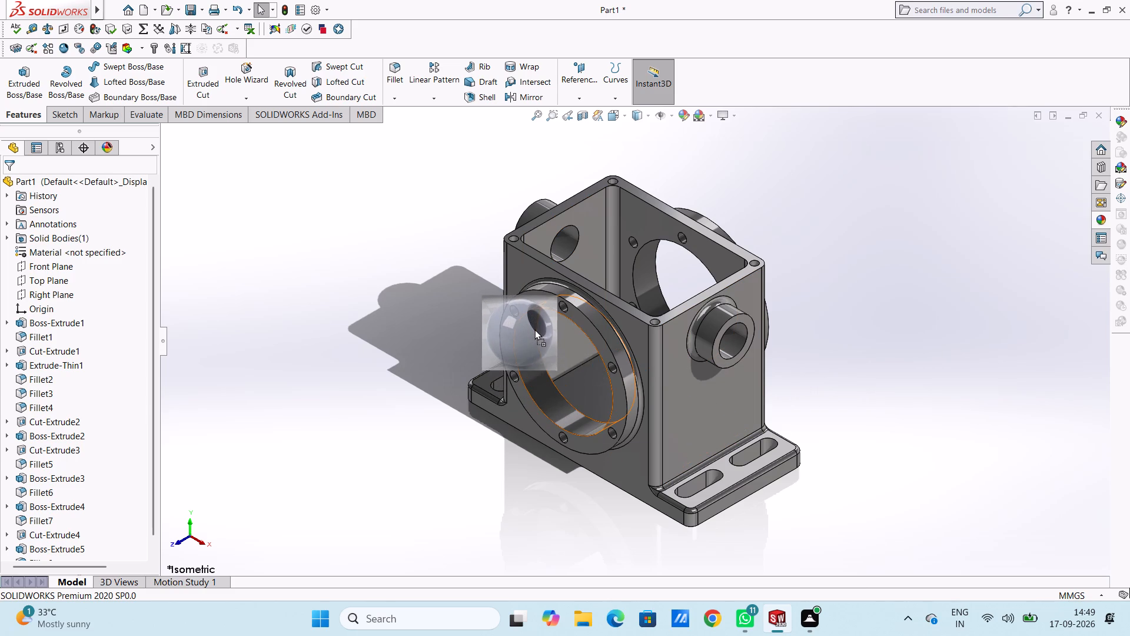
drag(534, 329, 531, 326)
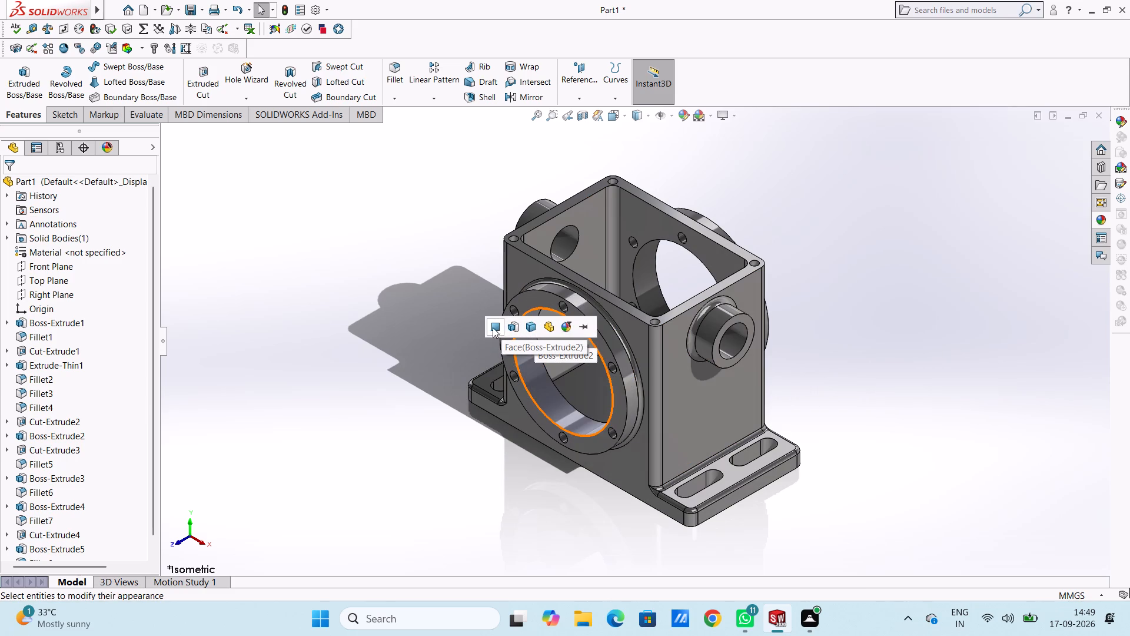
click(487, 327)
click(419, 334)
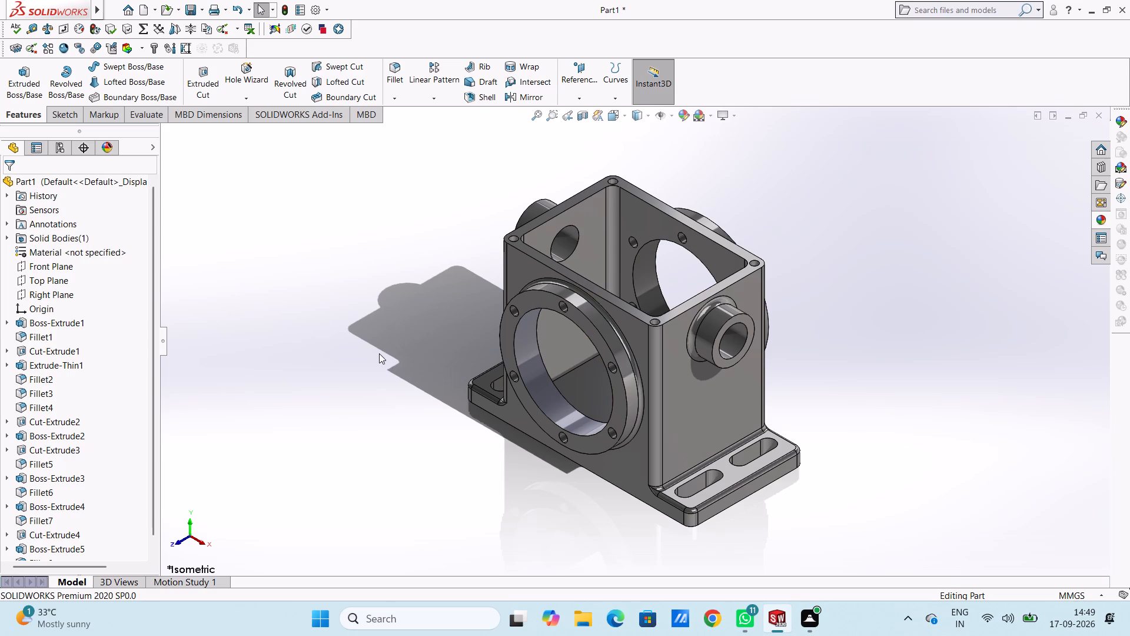
Apply the polished aluminum metal appearance to the inner bore face of the front ring flange.
click(1093, 225)
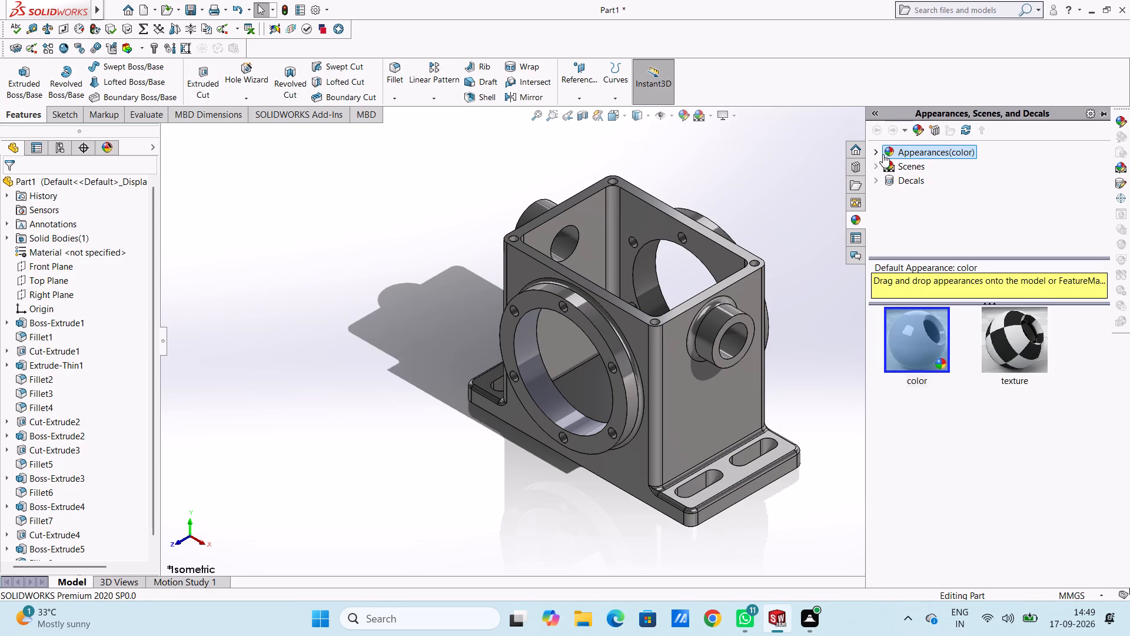
click(876, 151)
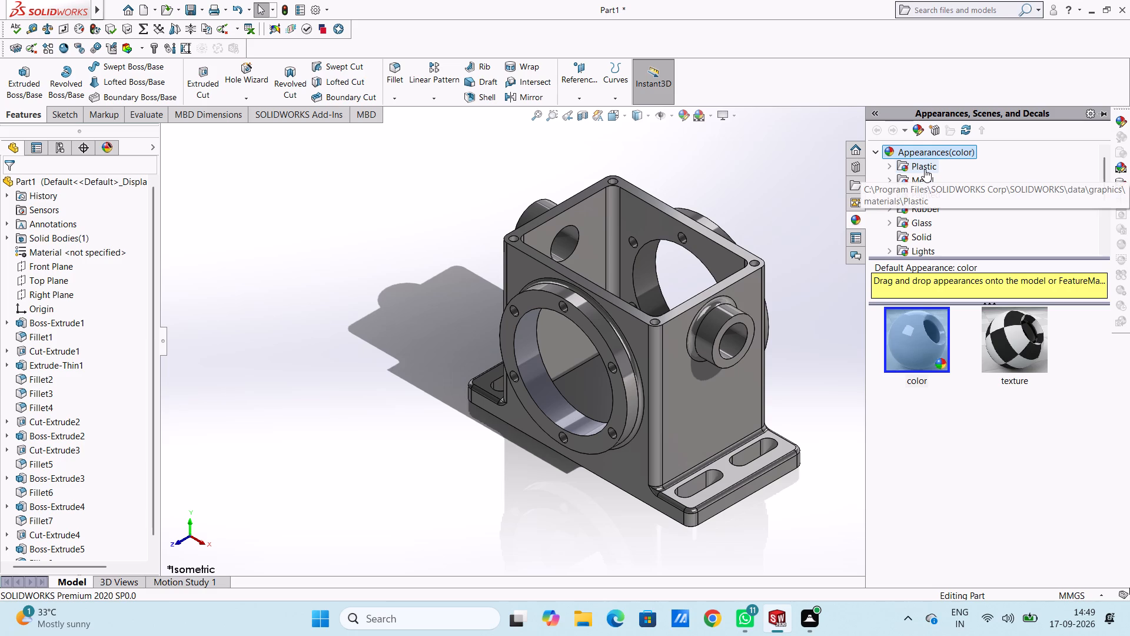
click(925, 178)
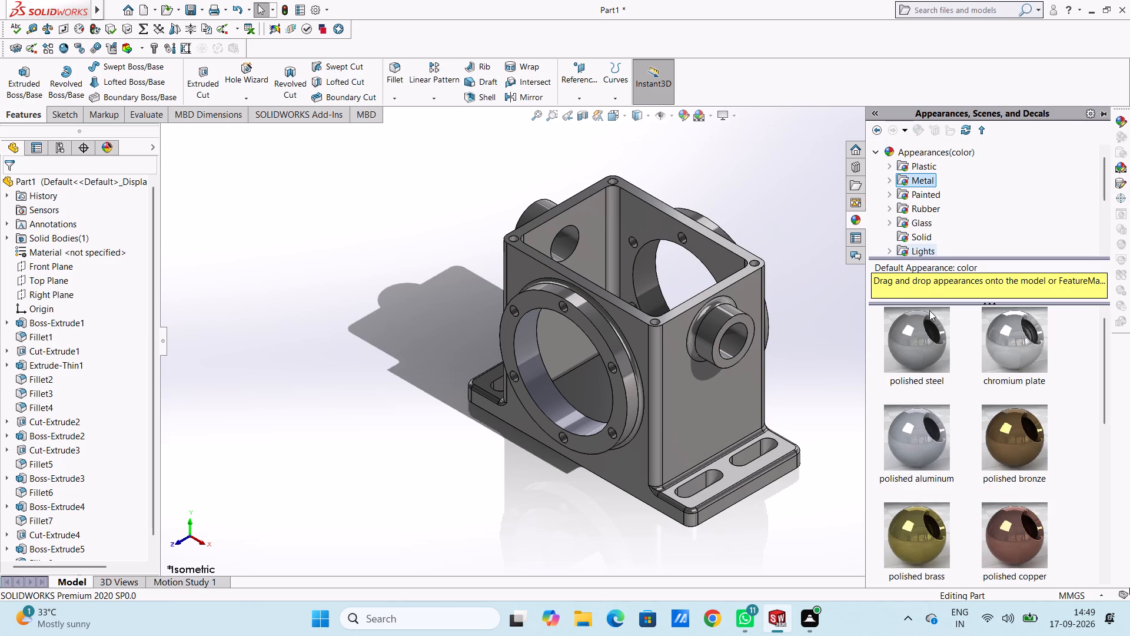
drag(924, 427, 924, 426)
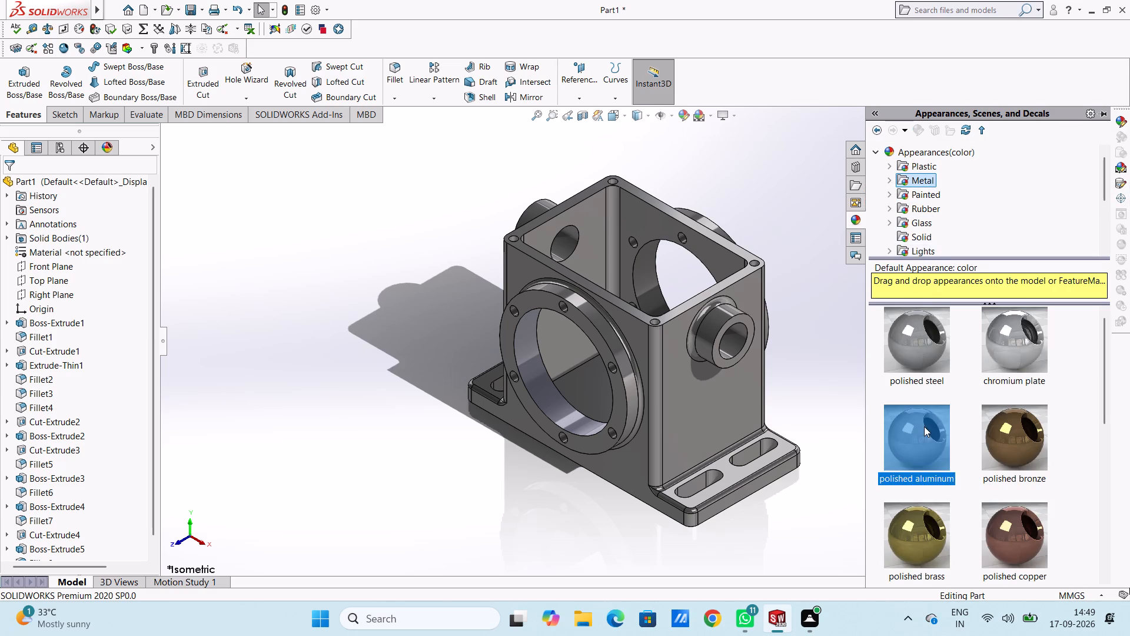
drag(924, 426, 550, 378)
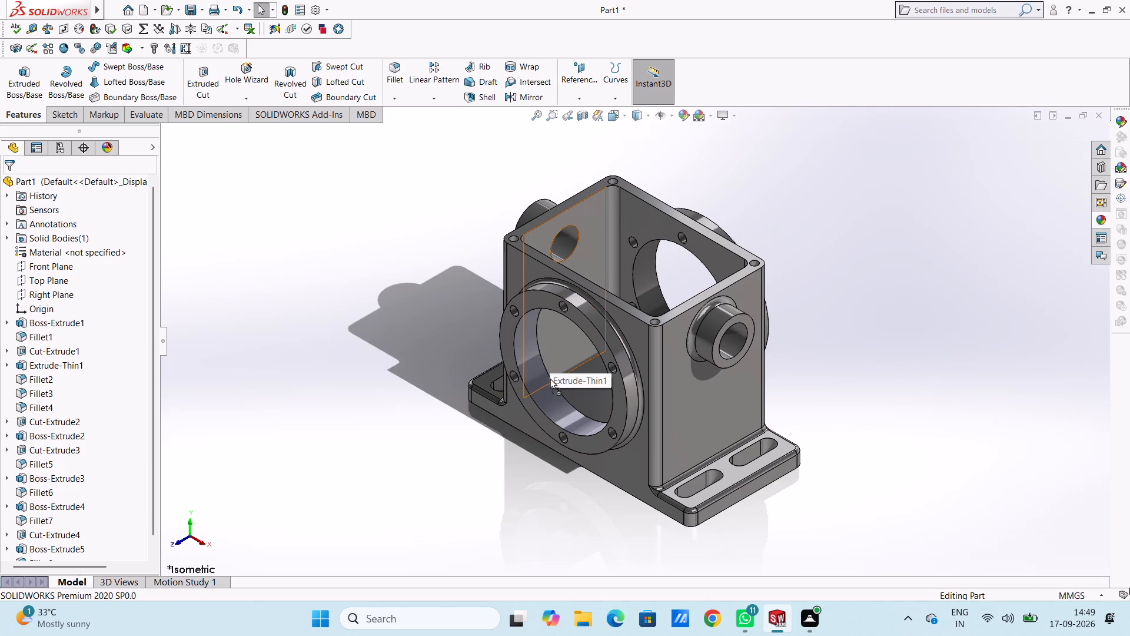
drag(550, 378, 546, 402)
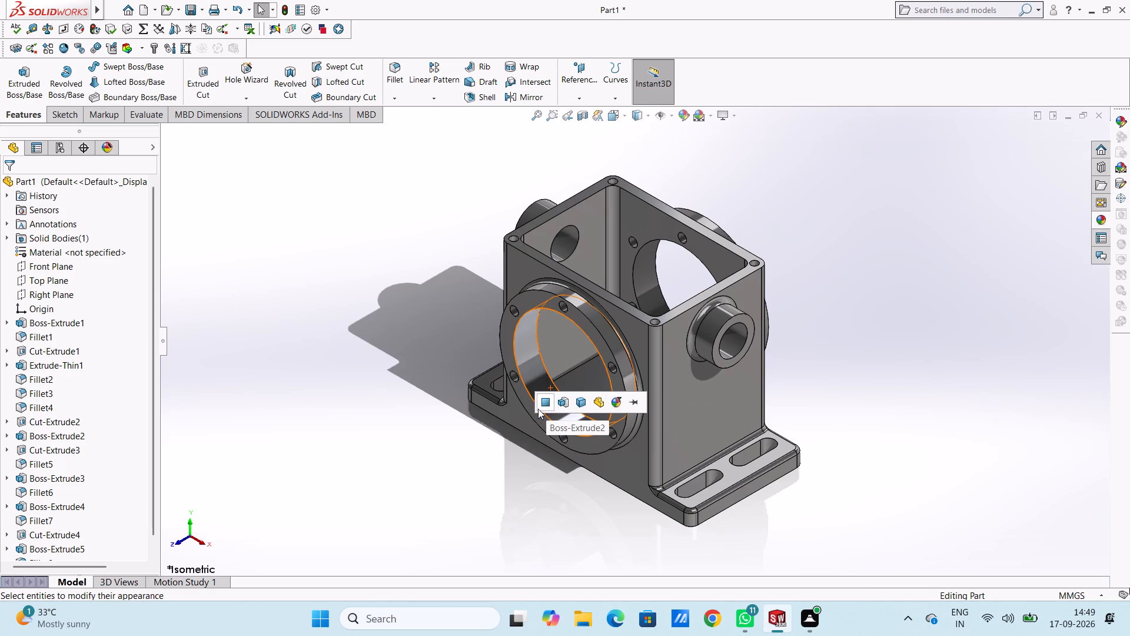
click(543, 402)
click(335, 379)
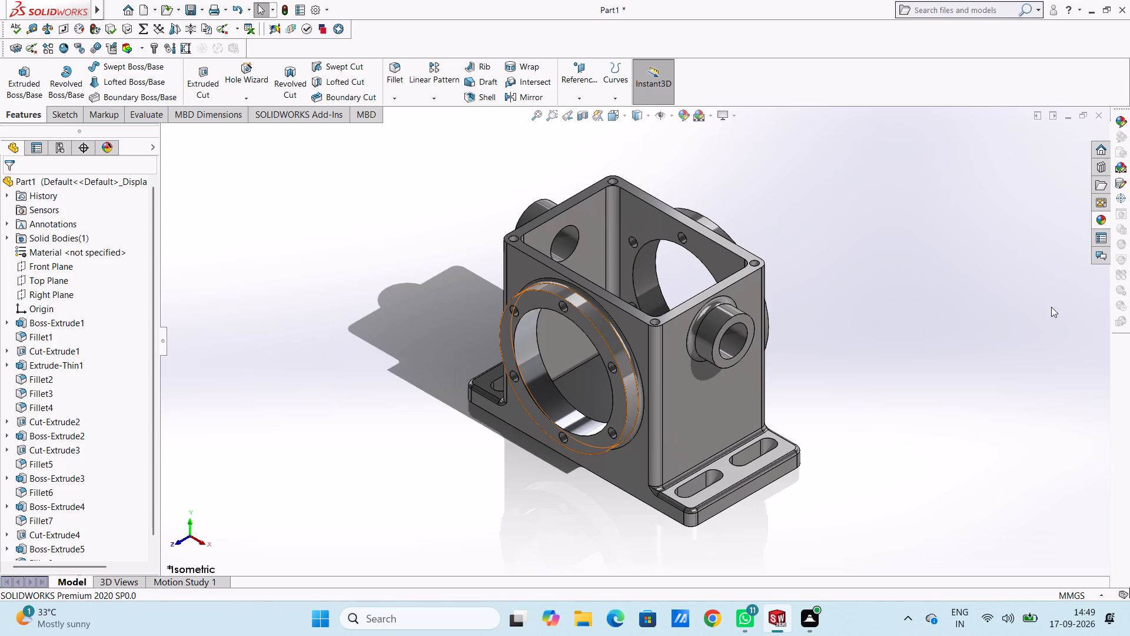
Apply the polished aluminum appearance to the inner bore face of the rear ring flange.
click(1101, 221)
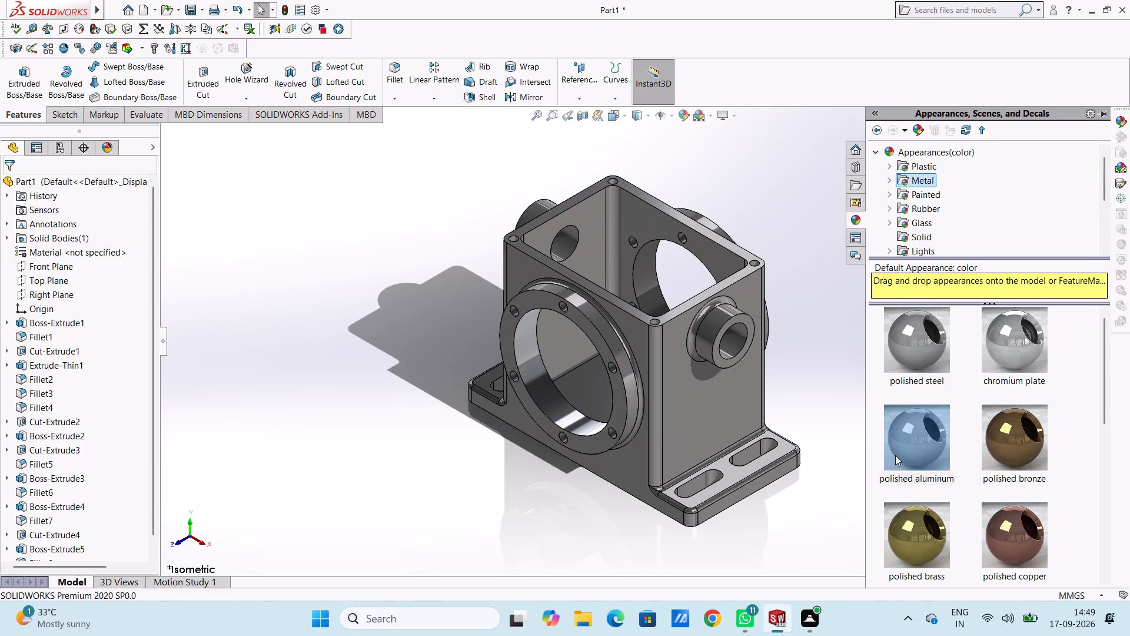
drag(895, 455, 653, 298)
click(653, 298)
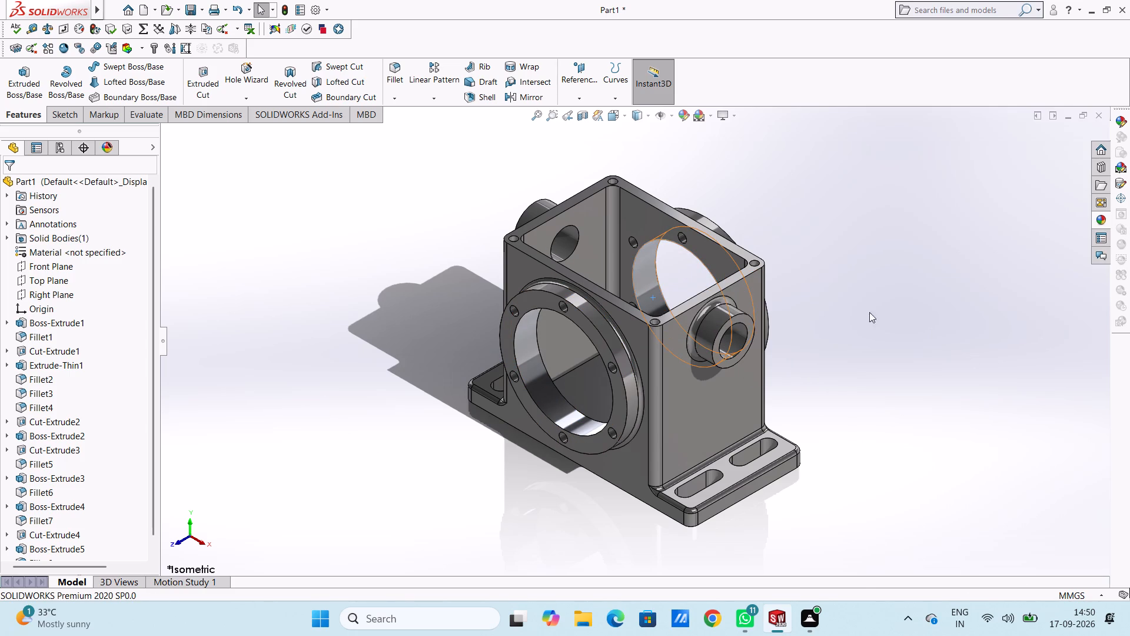
Apply the polished aluminum appearance to the bore face of the tubular boss on the right wall.
scroll(726, 292, down, 4)
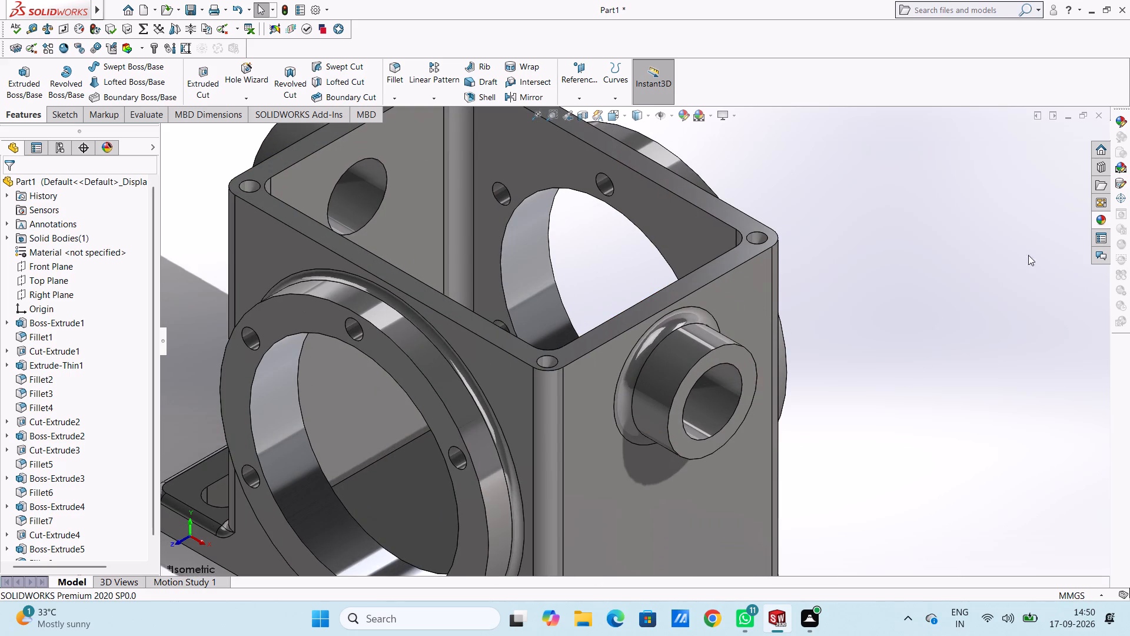
click(1097, 216)
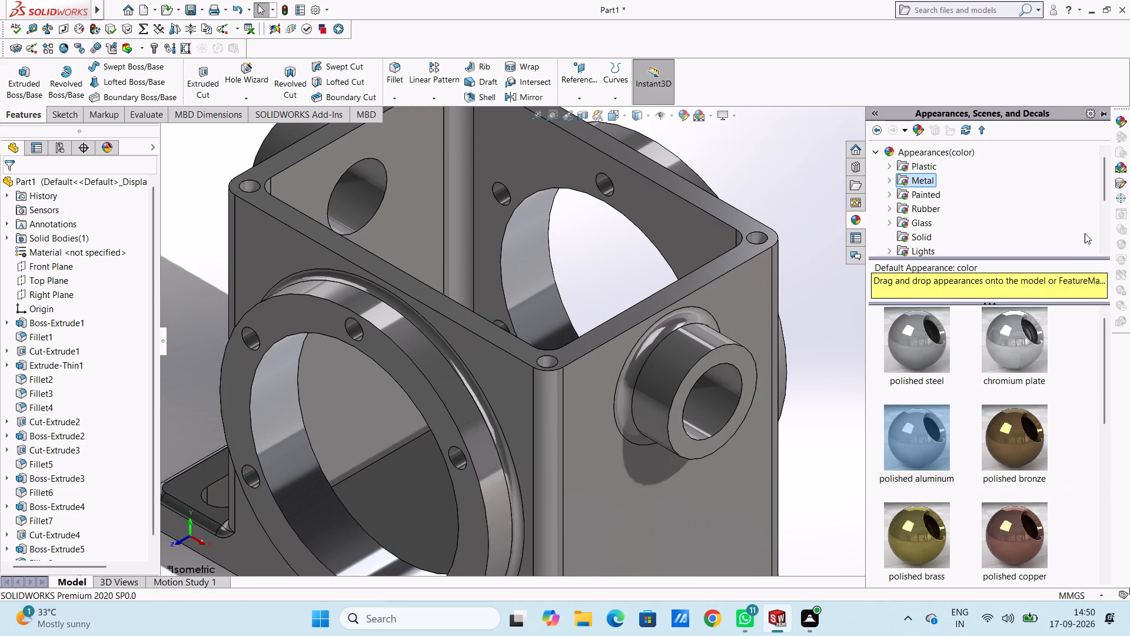
drag(897, 444, 720, 410)
click(720, 410)
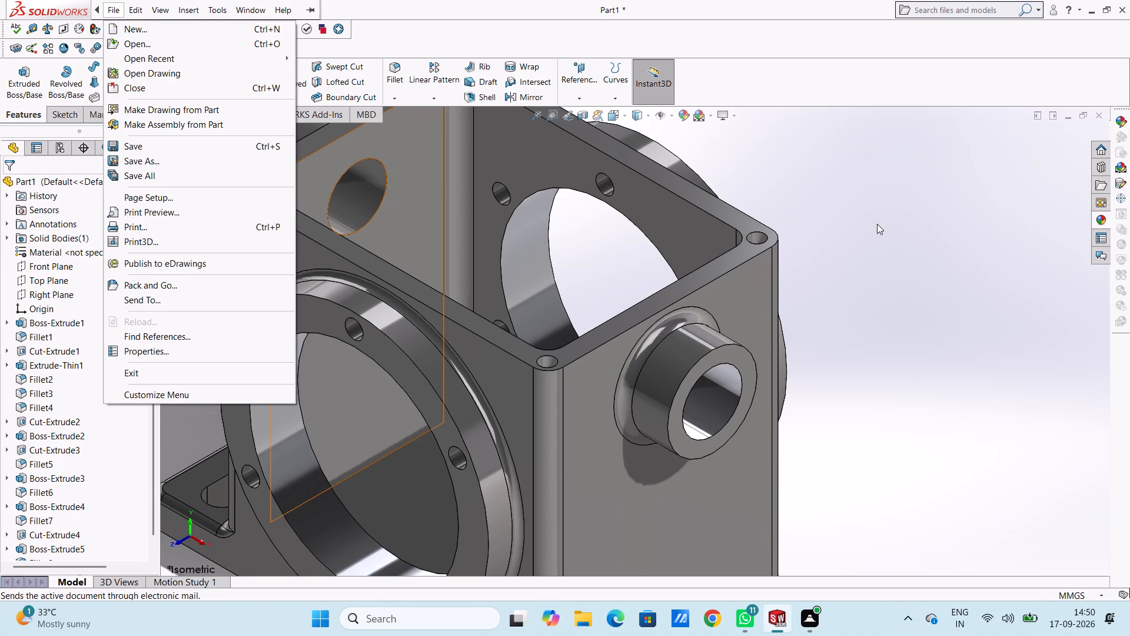
drag(915, 243, 923, 249)
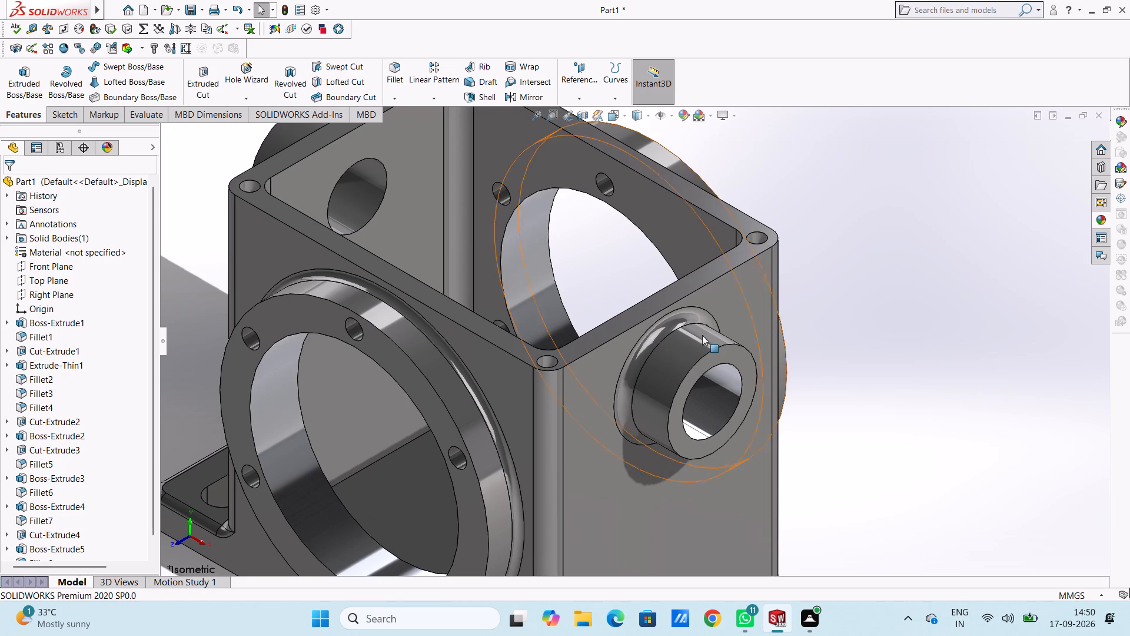
Apply the polished aluminum appearance to the bore face of the tubular boss on the left wall.
scroll(685, 298, up, 3)
scroll(573, 240, down, 5)
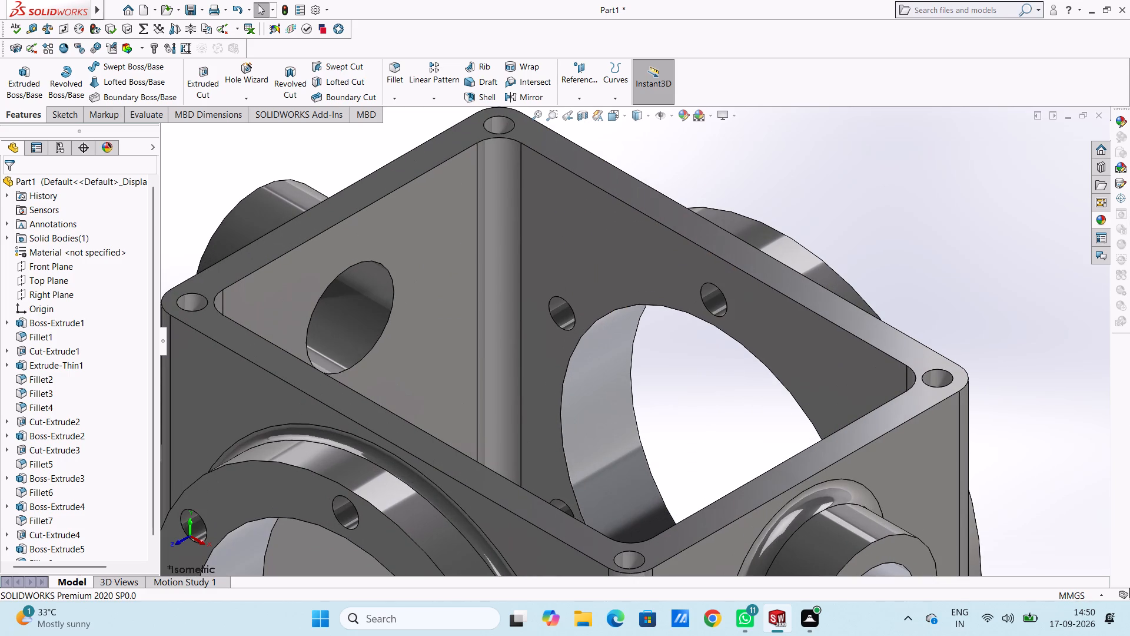
click(1101, 222)
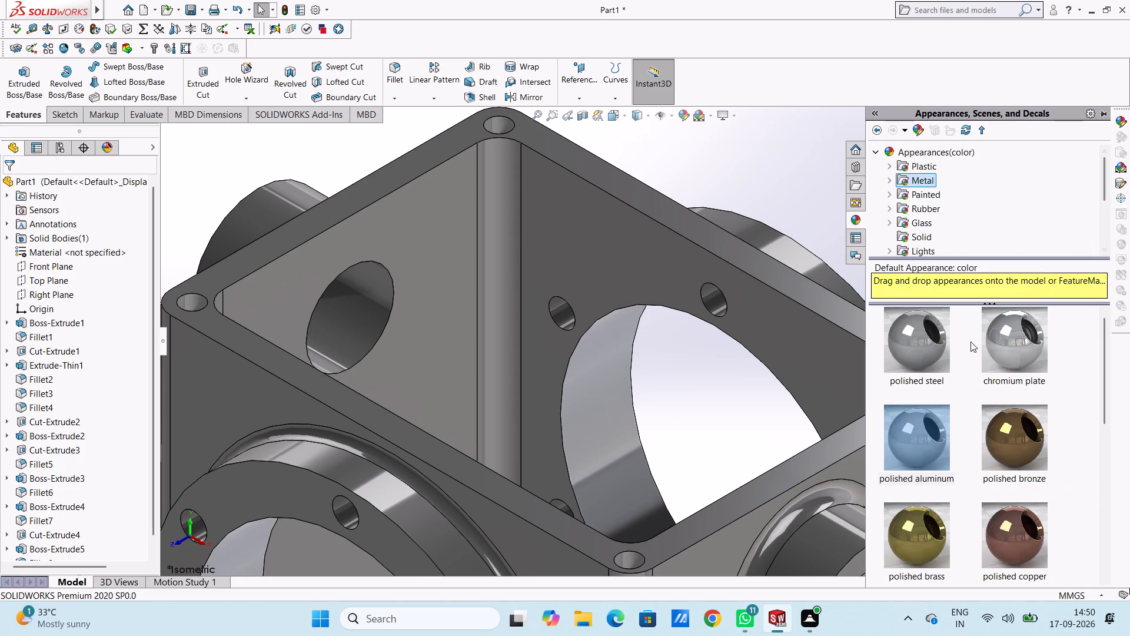
drag(929, 430, 388, 309)
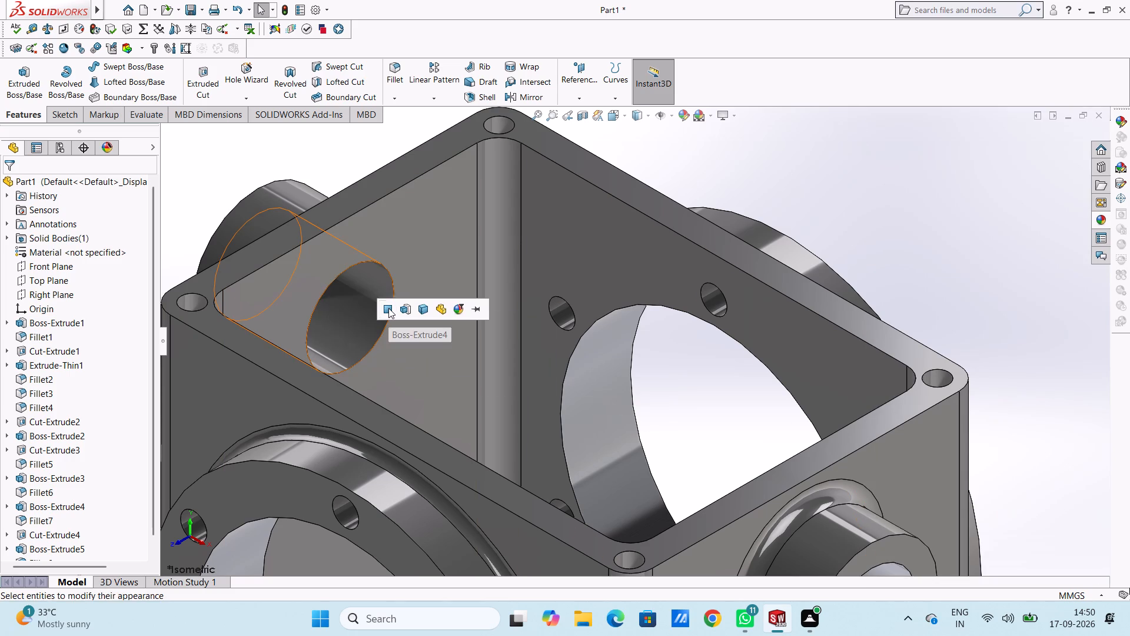
click(388, 308)
Apply the polished aluminum appearance to the flat inner wall face of the front slot on the base's right end.
scroll(388, 308, up, 5)
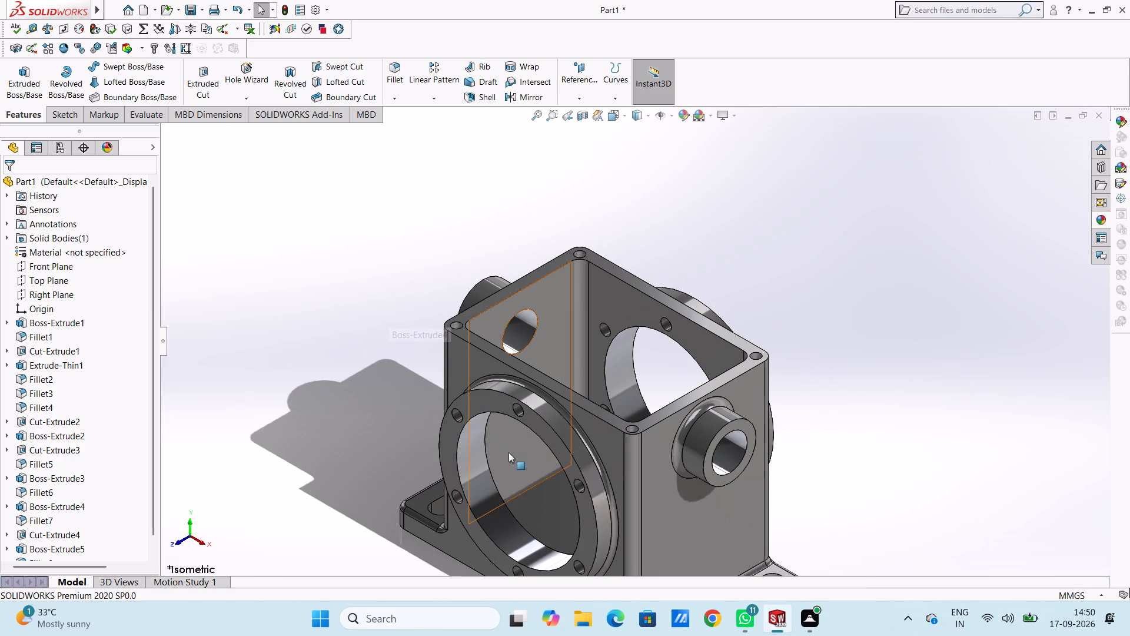
scroll(510, 450, up, 4)
scroll(586, 469, down, 3)
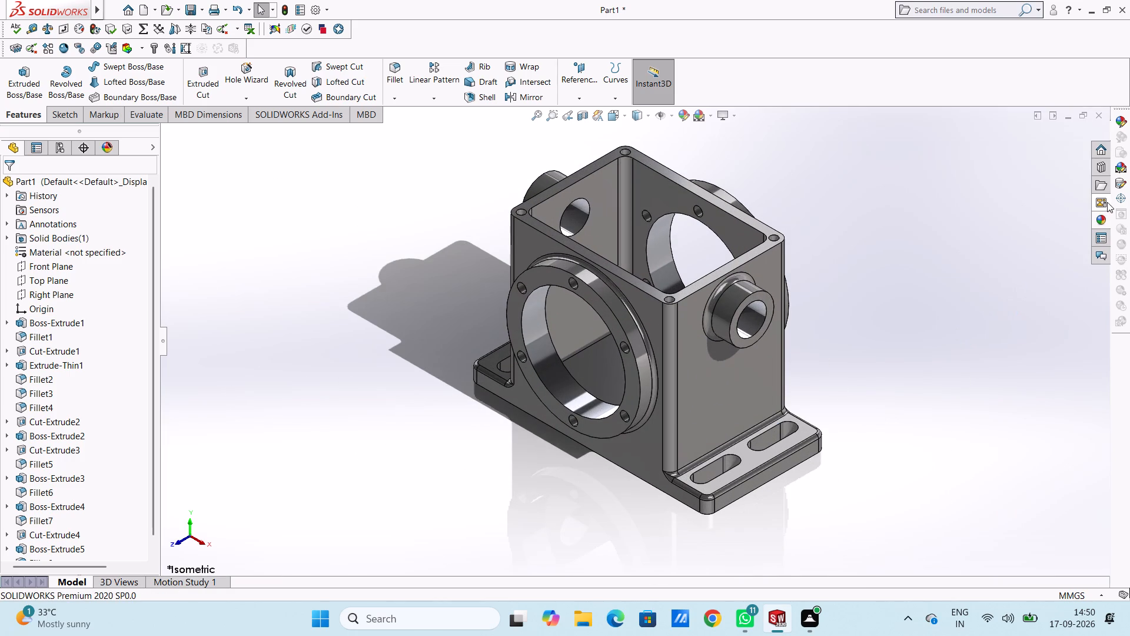
click(1102, 217)
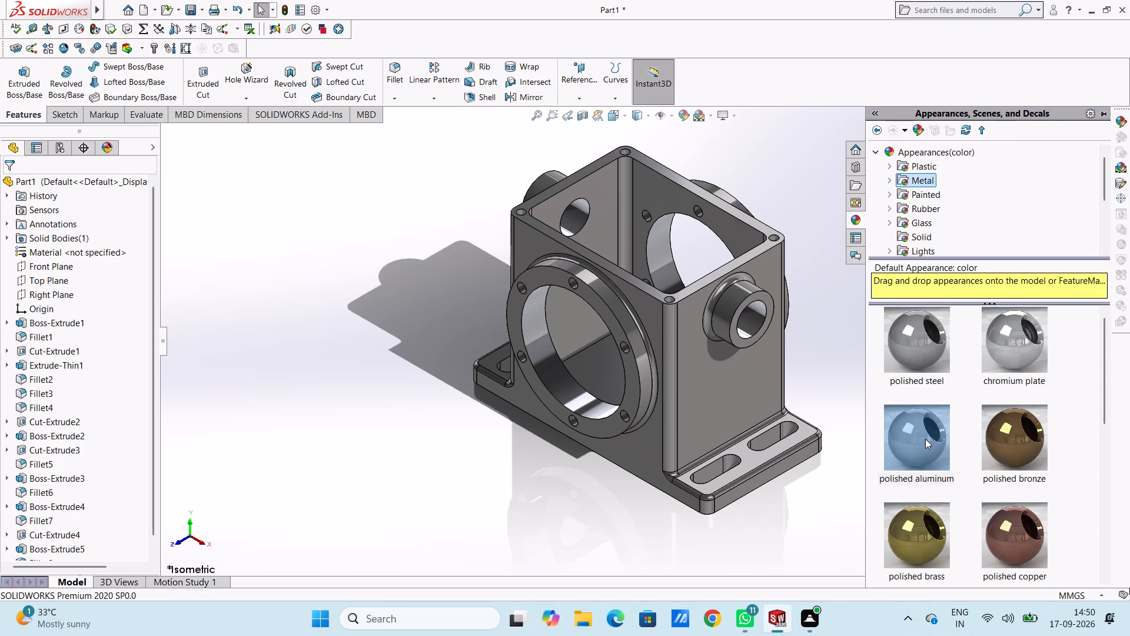
drag(925, 438, 720, 463)
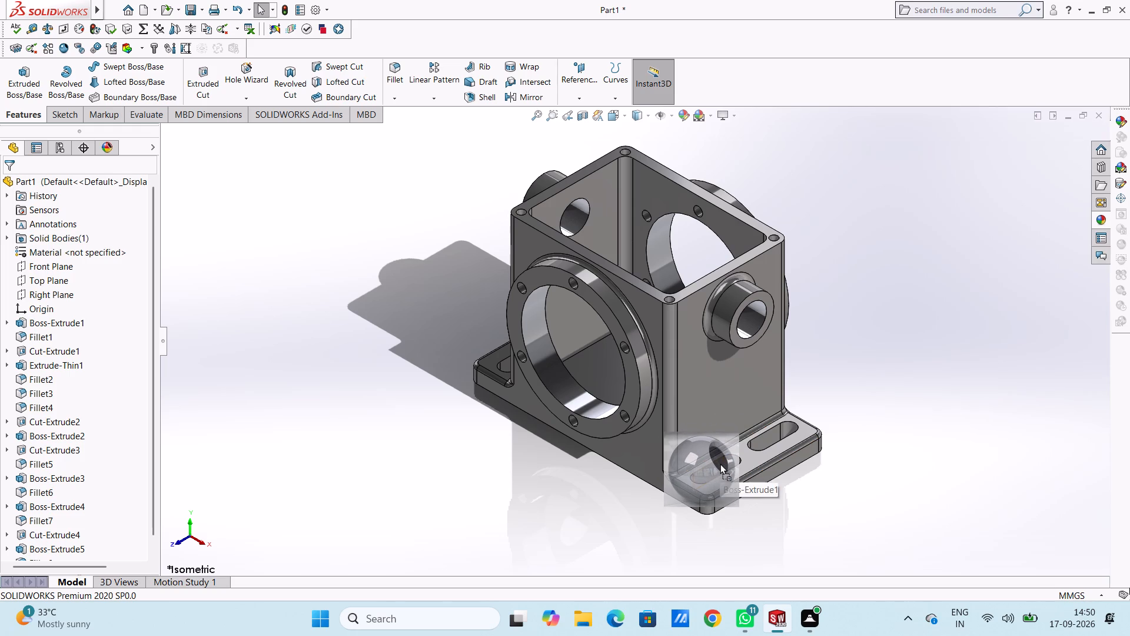
drag(720, 463, 729, 478)
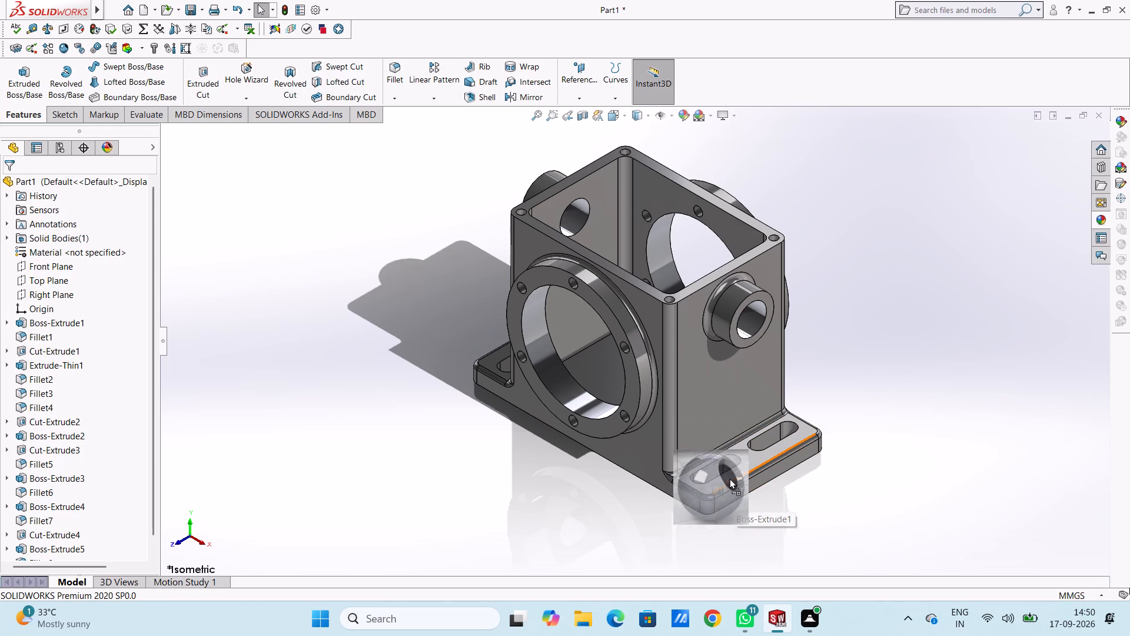
drag(729, 478, 719, 463)
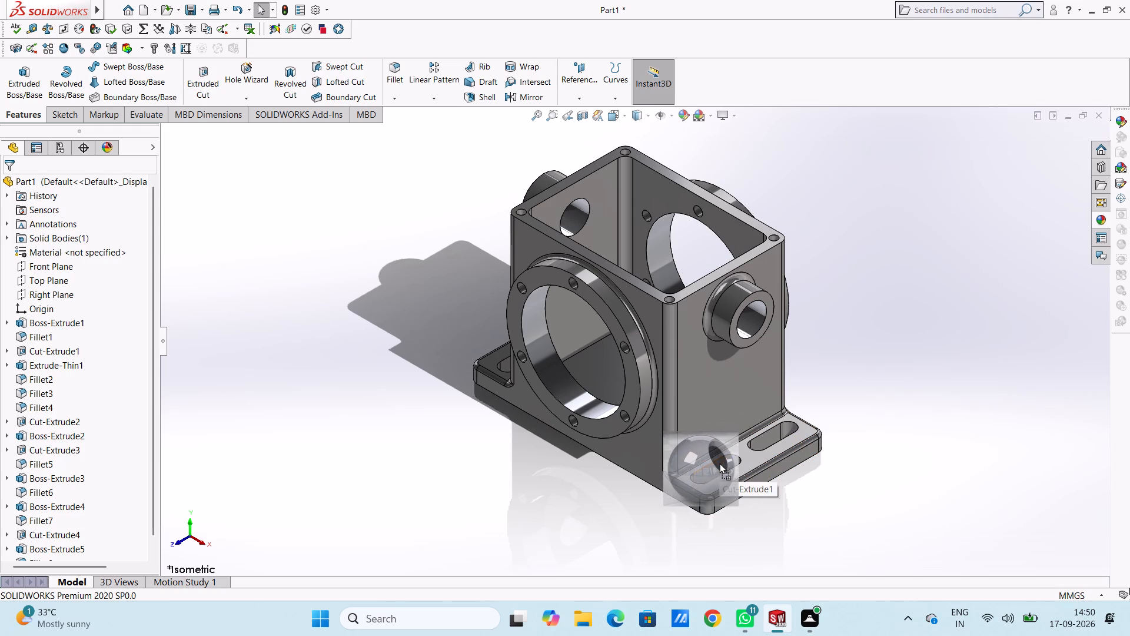
drag(719, 463, 720, 464)
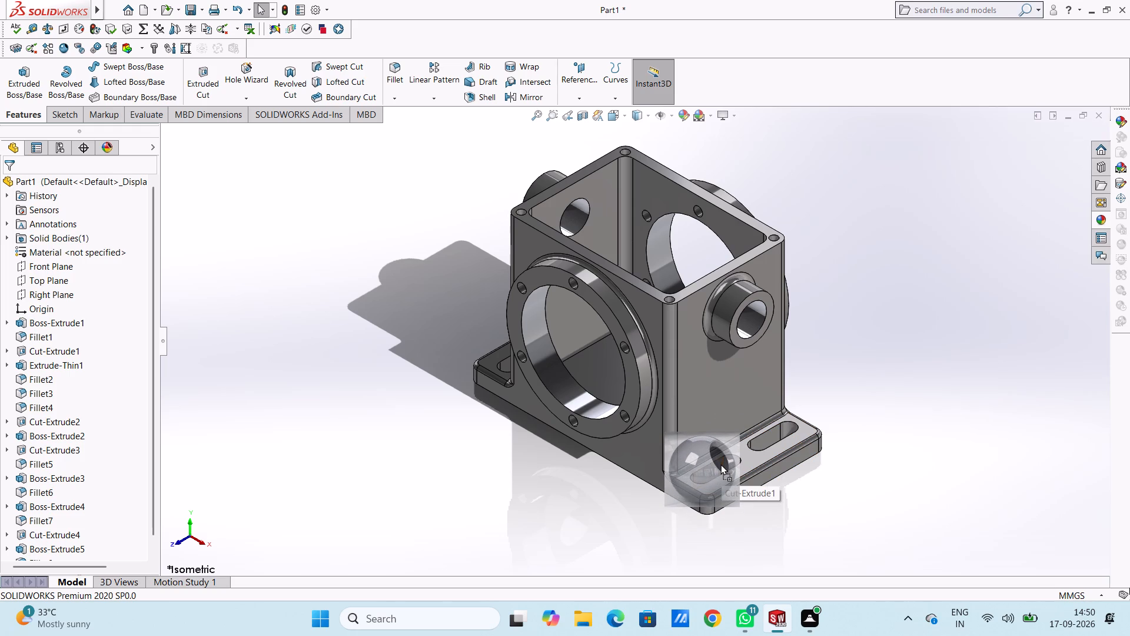
drag(720, 464, 717, 466)
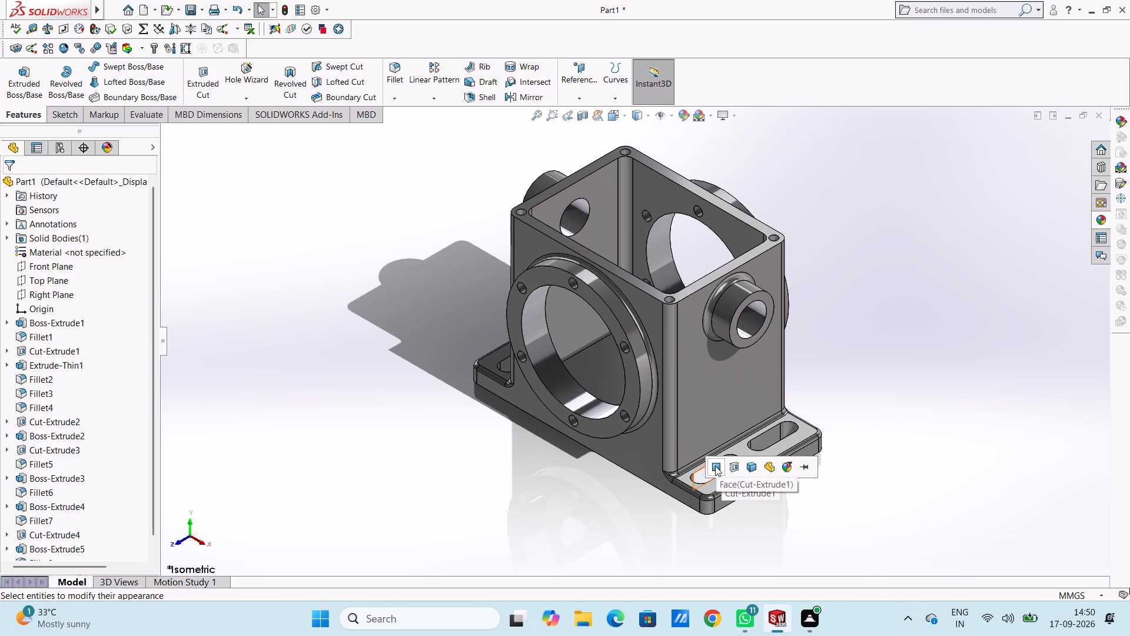
click(715, 466)
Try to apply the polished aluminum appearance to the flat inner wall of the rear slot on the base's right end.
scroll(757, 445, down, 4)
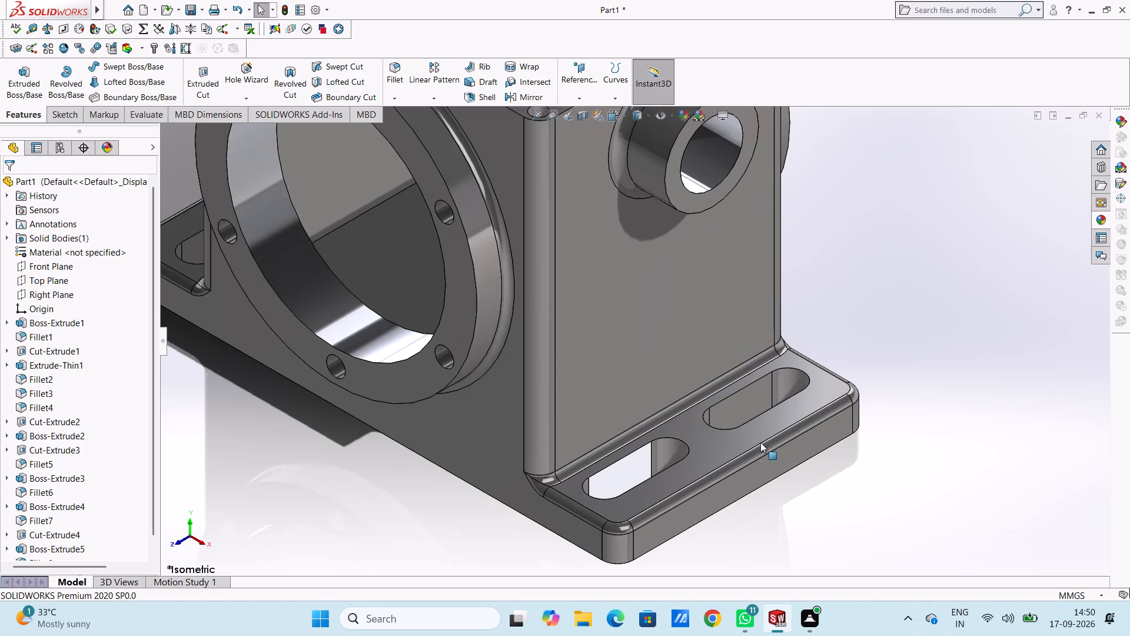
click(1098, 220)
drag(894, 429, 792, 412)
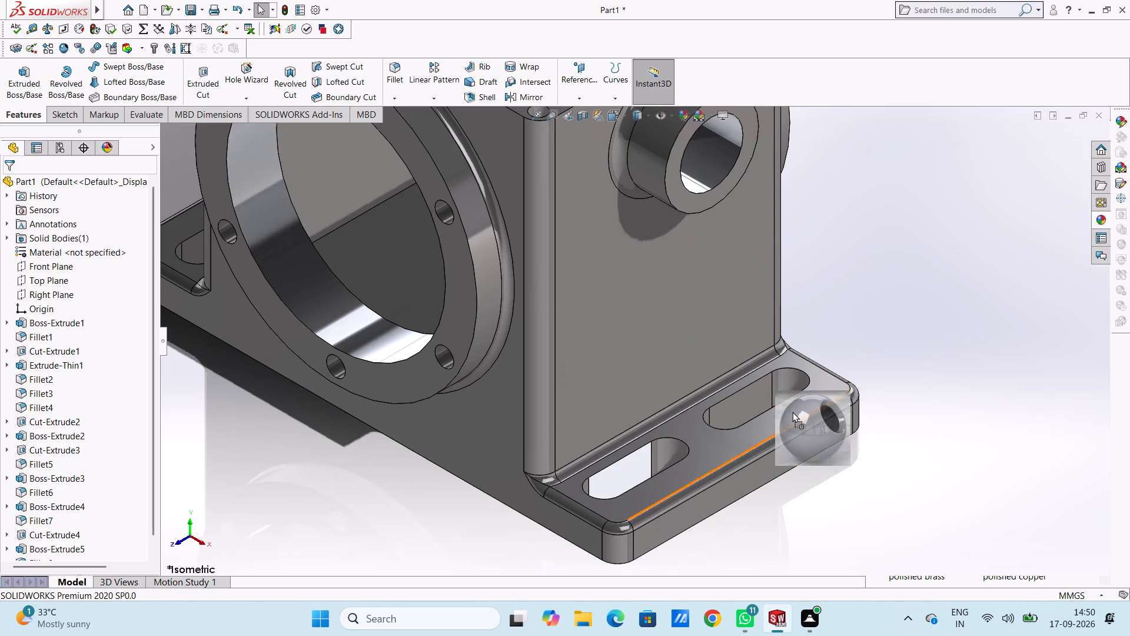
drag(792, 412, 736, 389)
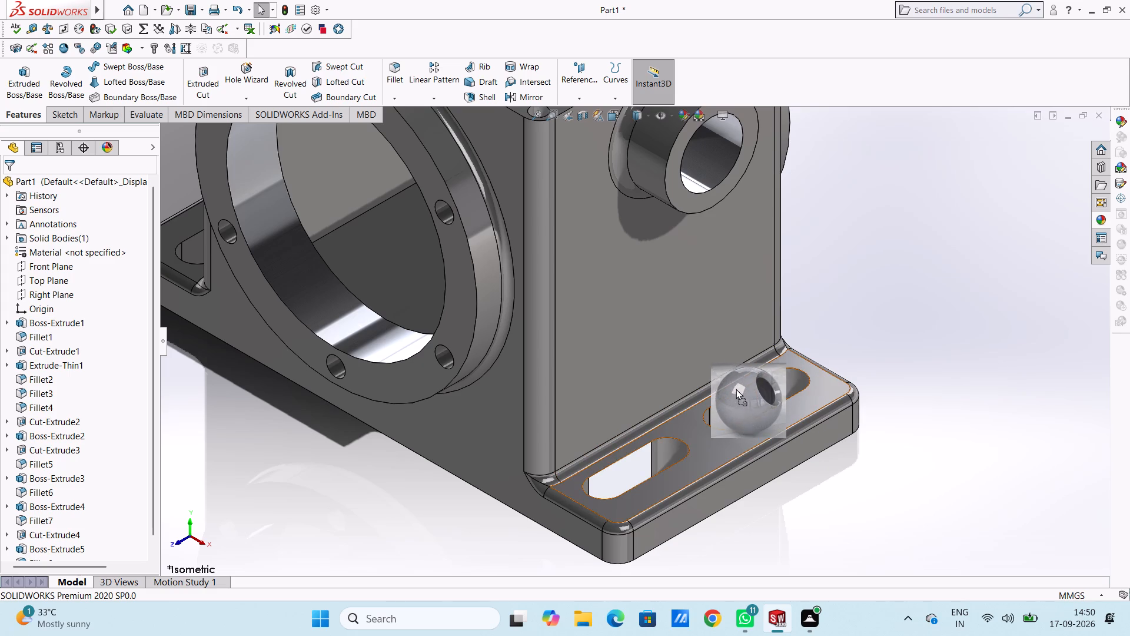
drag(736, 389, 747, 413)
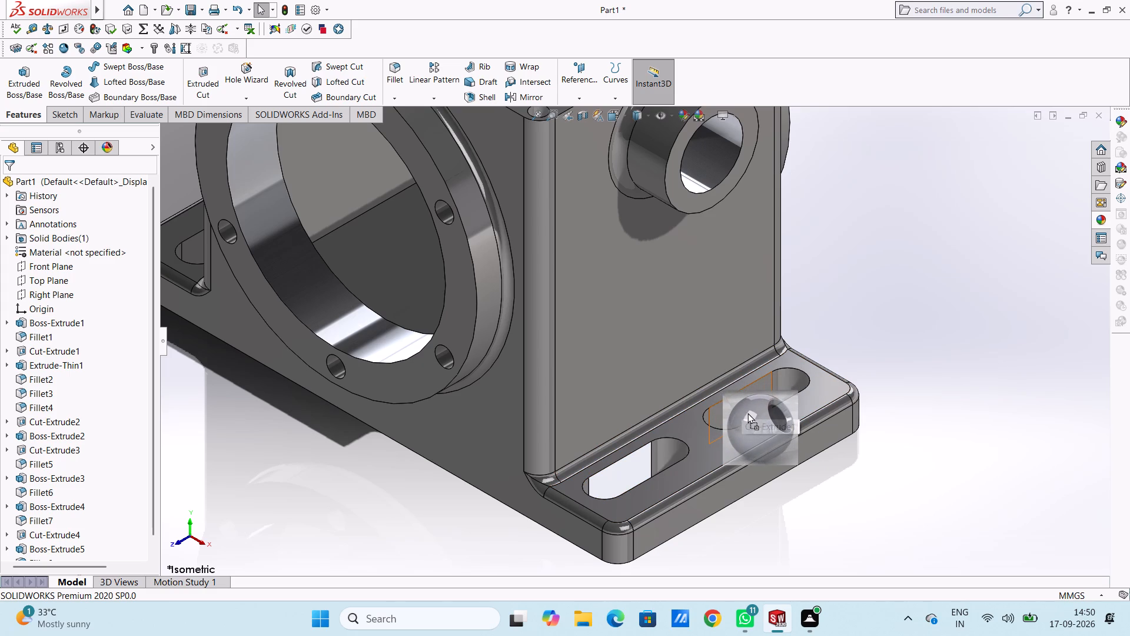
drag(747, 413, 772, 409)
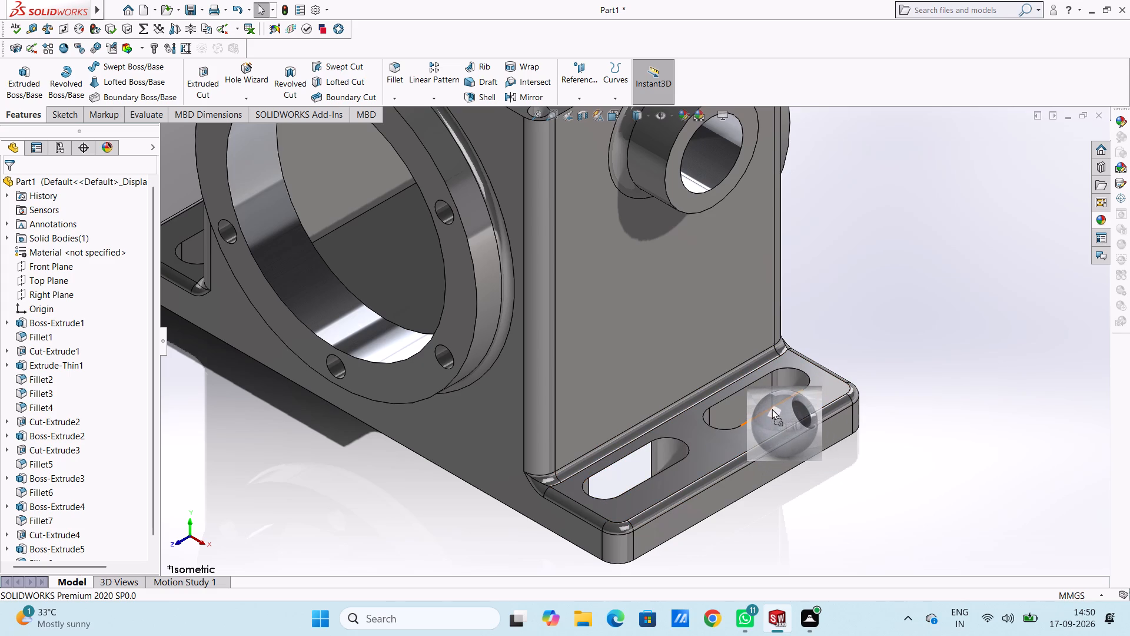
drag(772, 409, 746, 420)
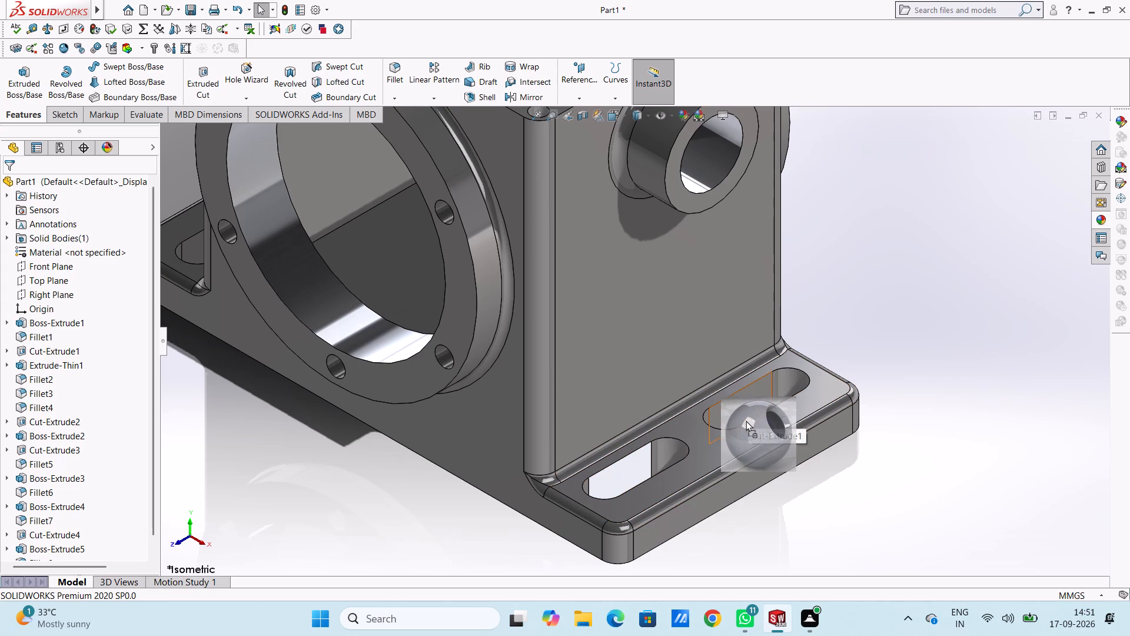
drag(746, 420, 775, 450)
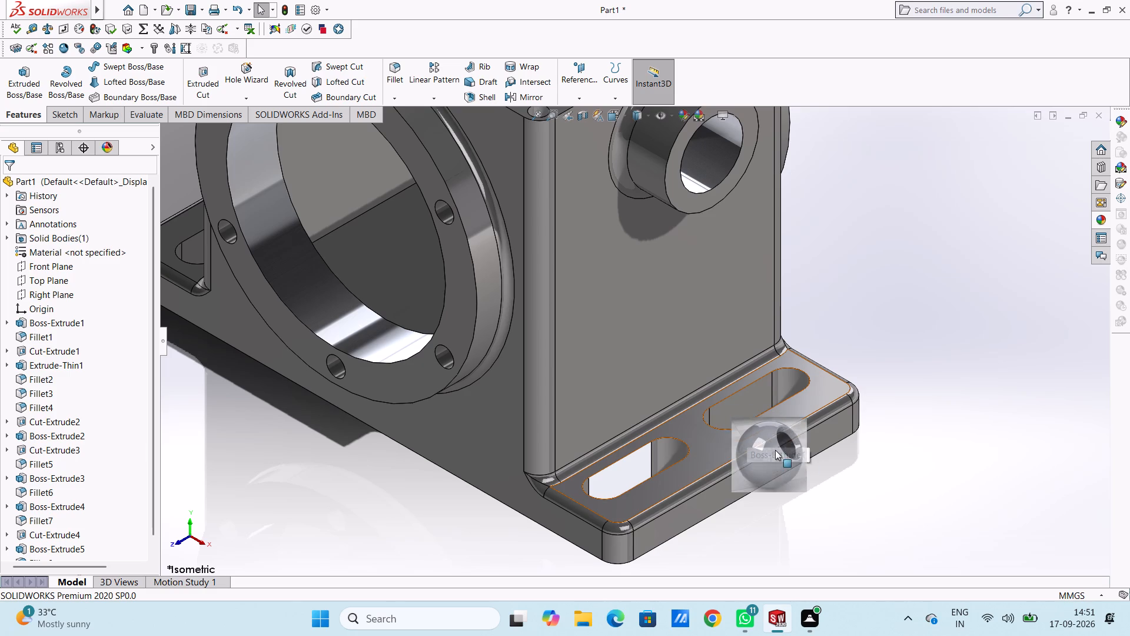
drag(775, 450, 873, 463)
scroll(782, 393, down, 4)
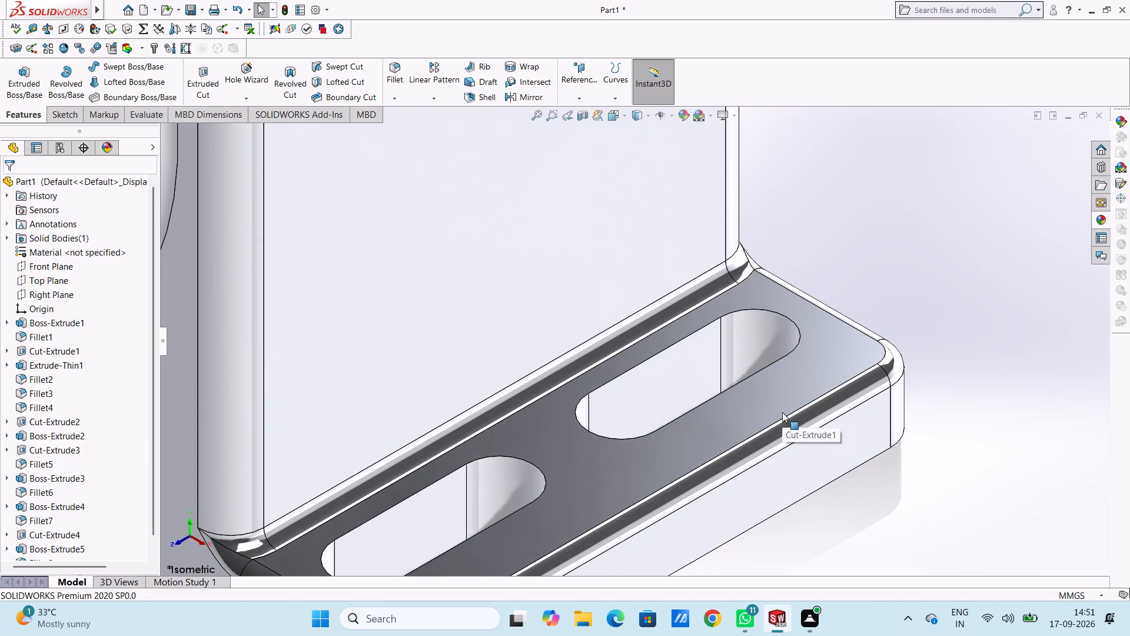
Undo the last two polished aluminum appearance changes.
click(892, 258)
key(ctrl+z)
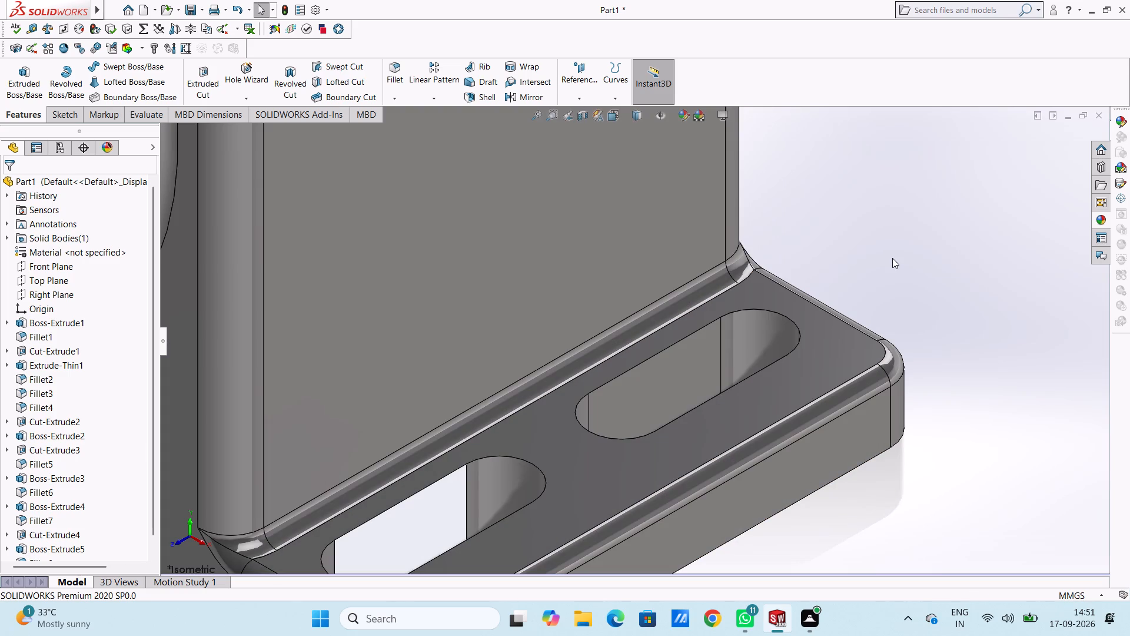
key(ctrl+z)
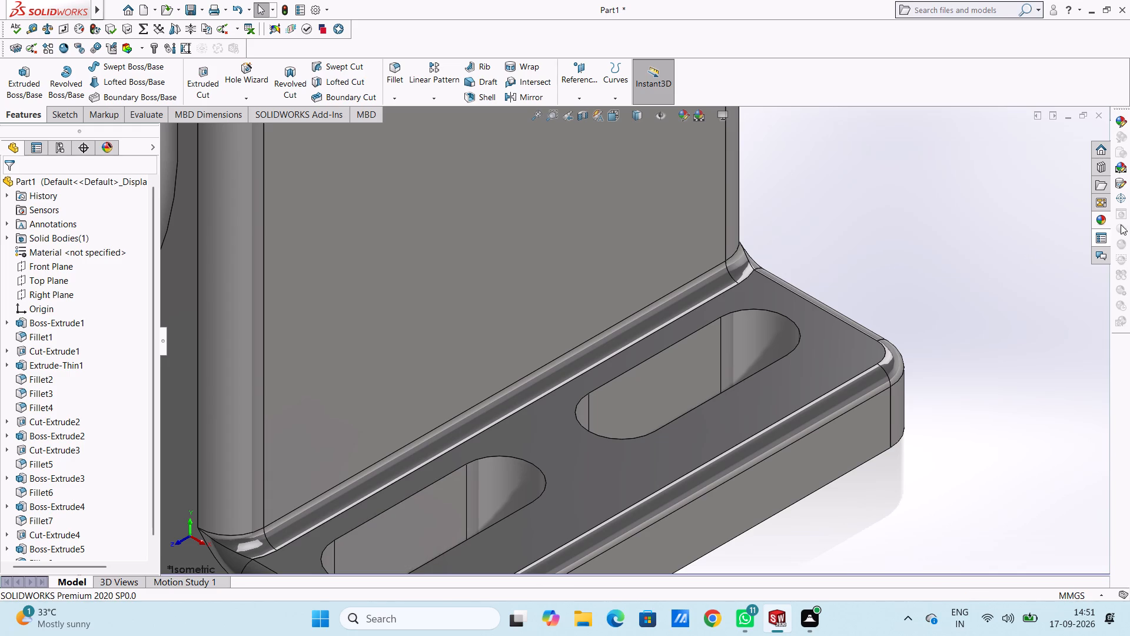
Apply the polished aluminum appearance to the rounded rear end face of the rear slot on the base's right end.
click(1102, 219)
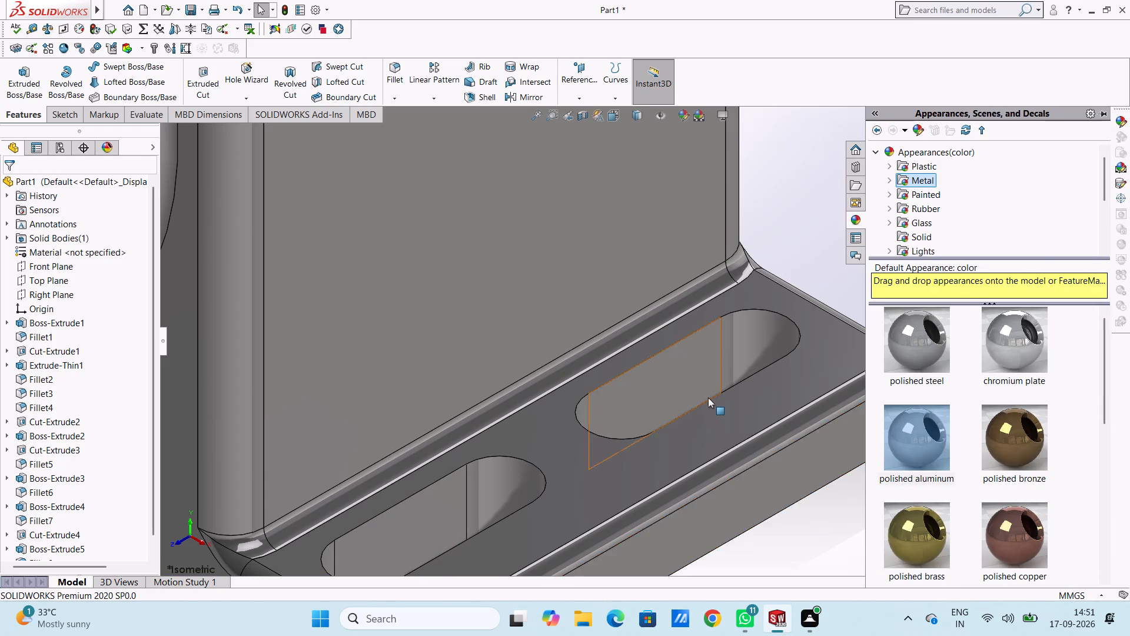
scroll(708, 397, down, 3)
drag(908, 445, 687, 350)
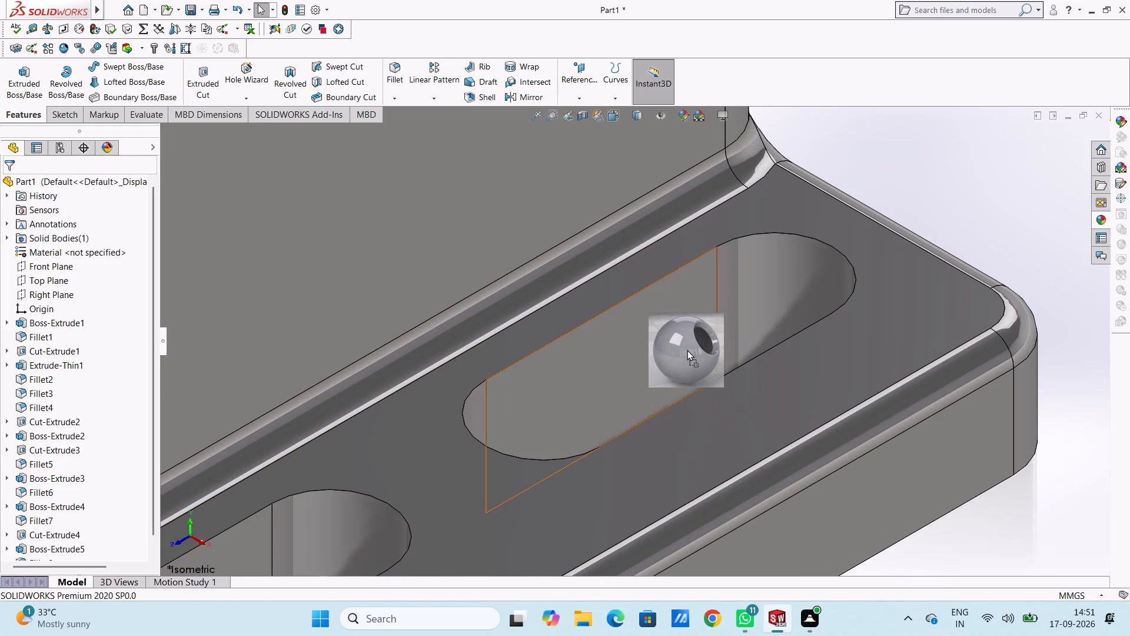
drag(687, 350, 710, 431)
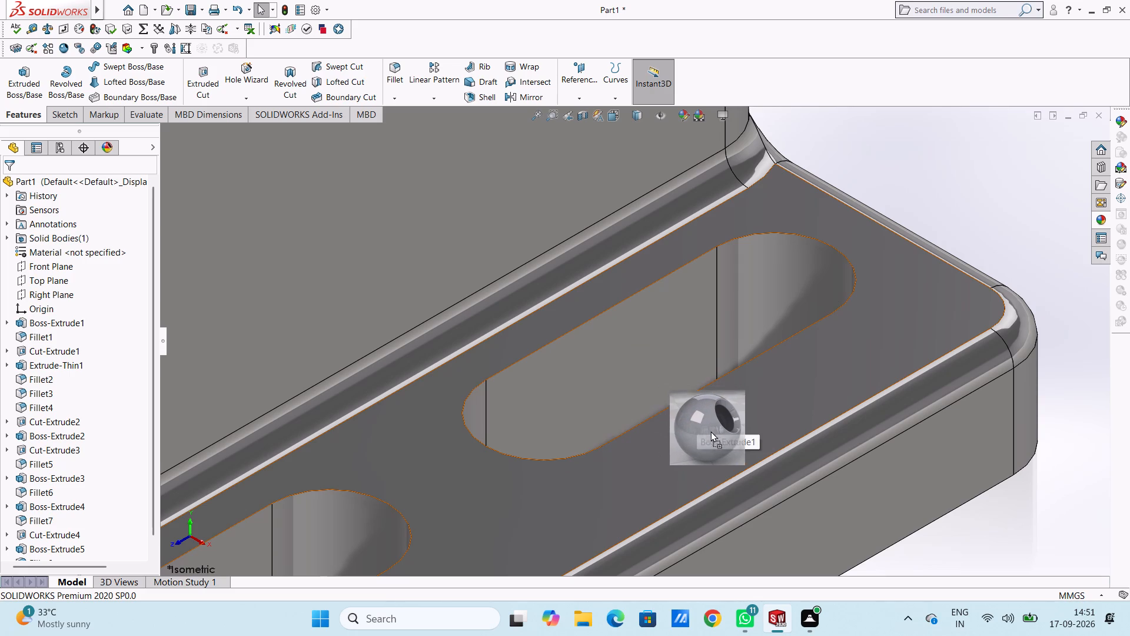
drag(710, 431, 822, 293)
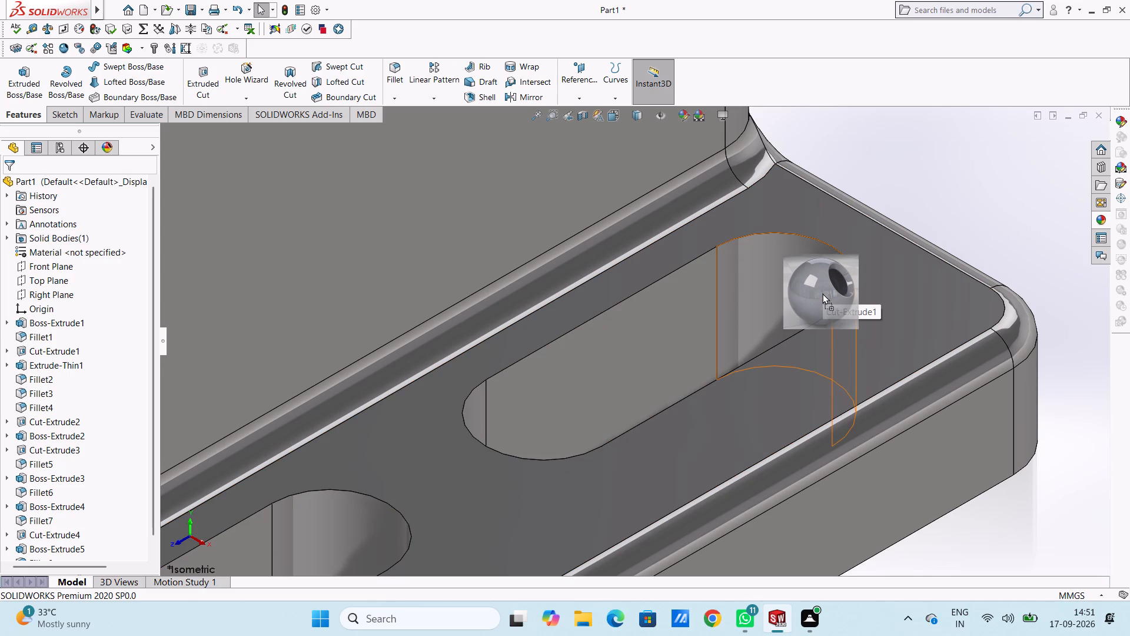
drag(822, 293, 766, 310)
click(765, 308)
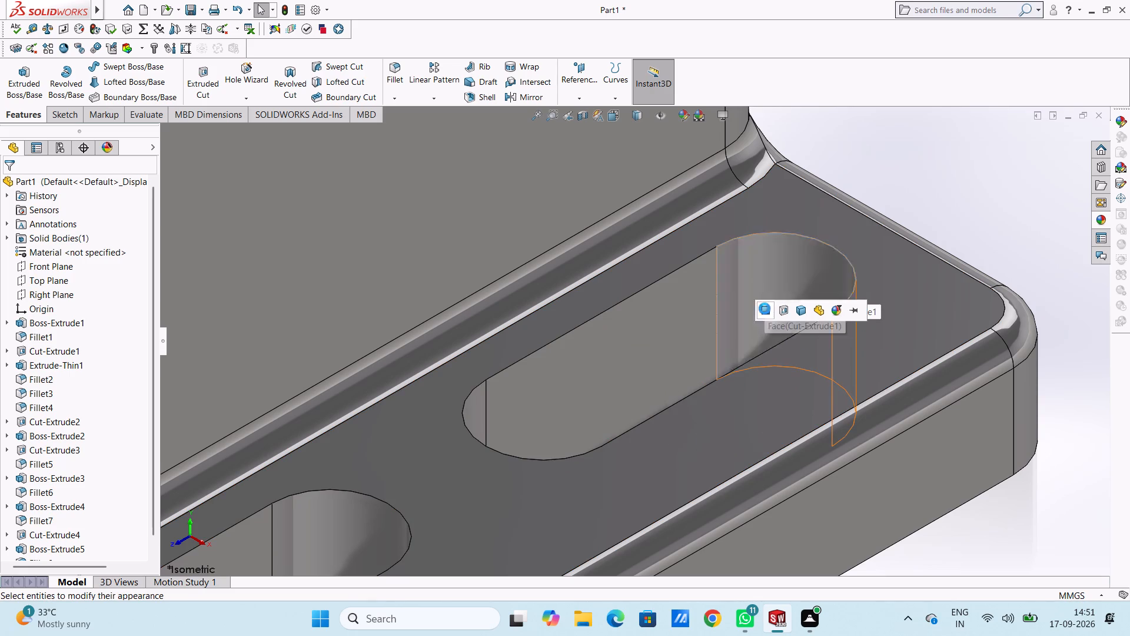
Apply the polished aluminum appearance to the flat inner wall face of the rear slot on the base's right end.
click(1099, 219)
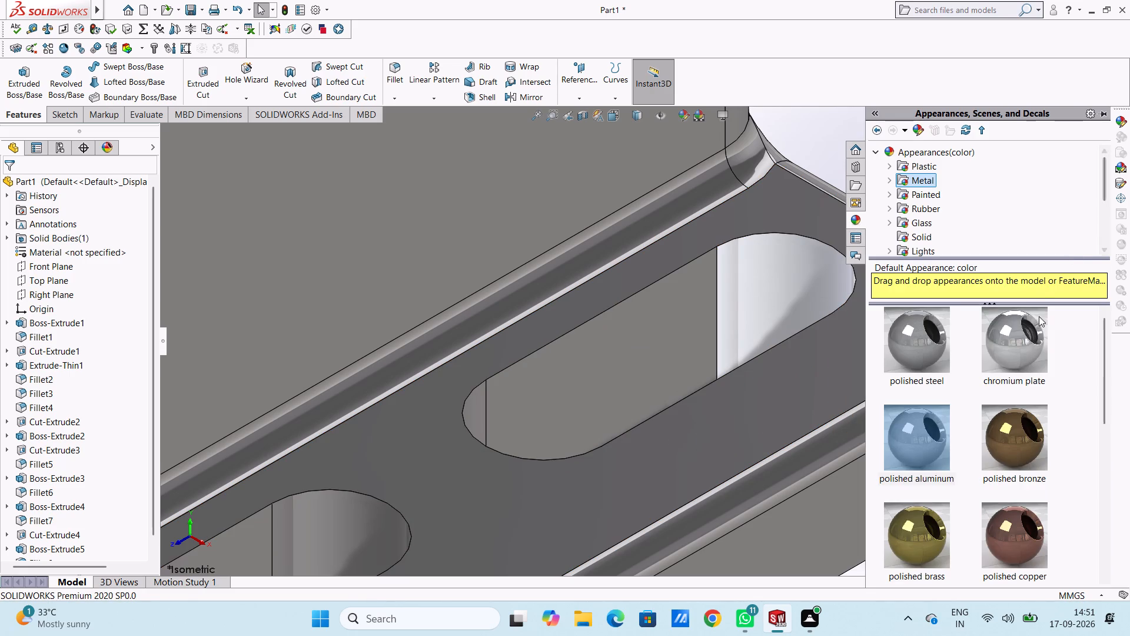
drag(917, 435, 654, 342)
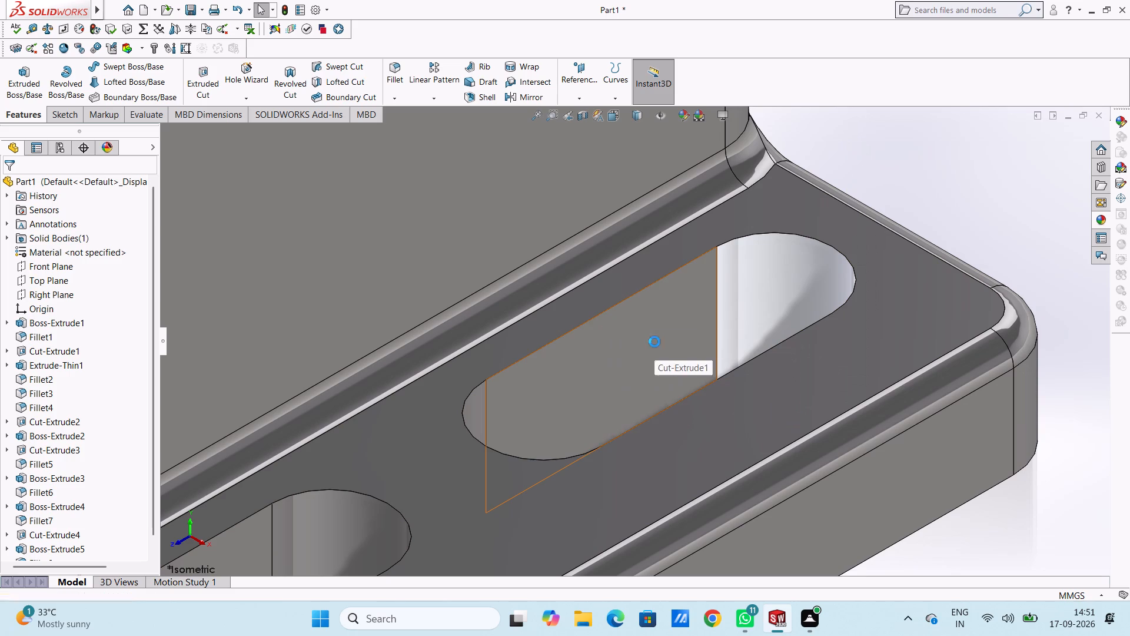
click(654, 341)
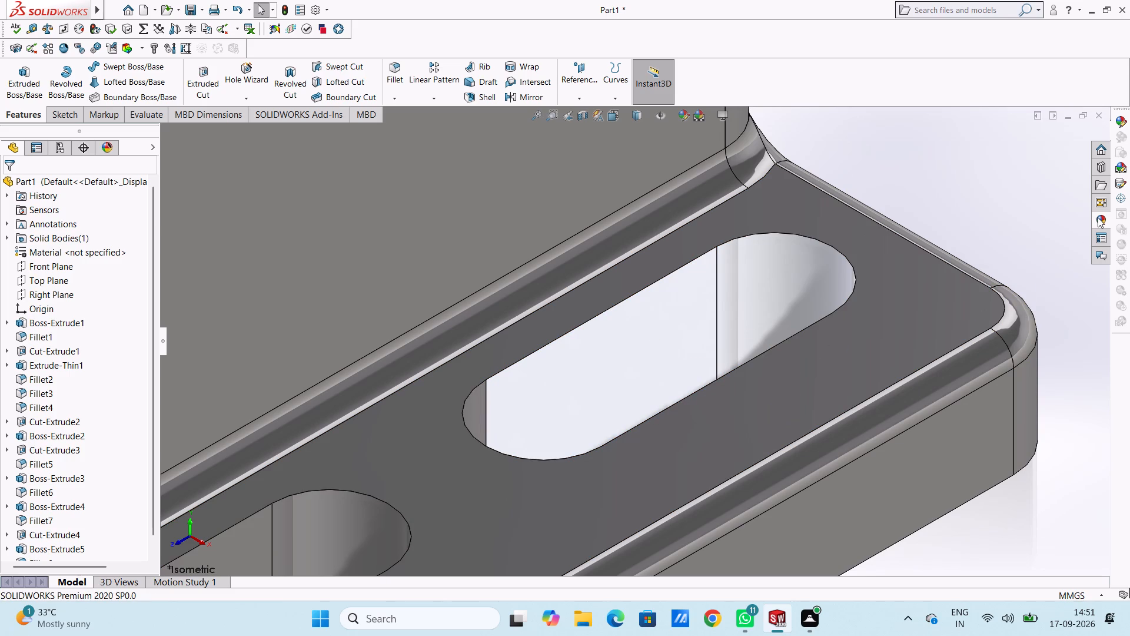
Apply the polished aluminum appearance to the rounded rear end face of the front slot on the base's right end.
click(1098, 217)
drag(908, 457, 303, 518)
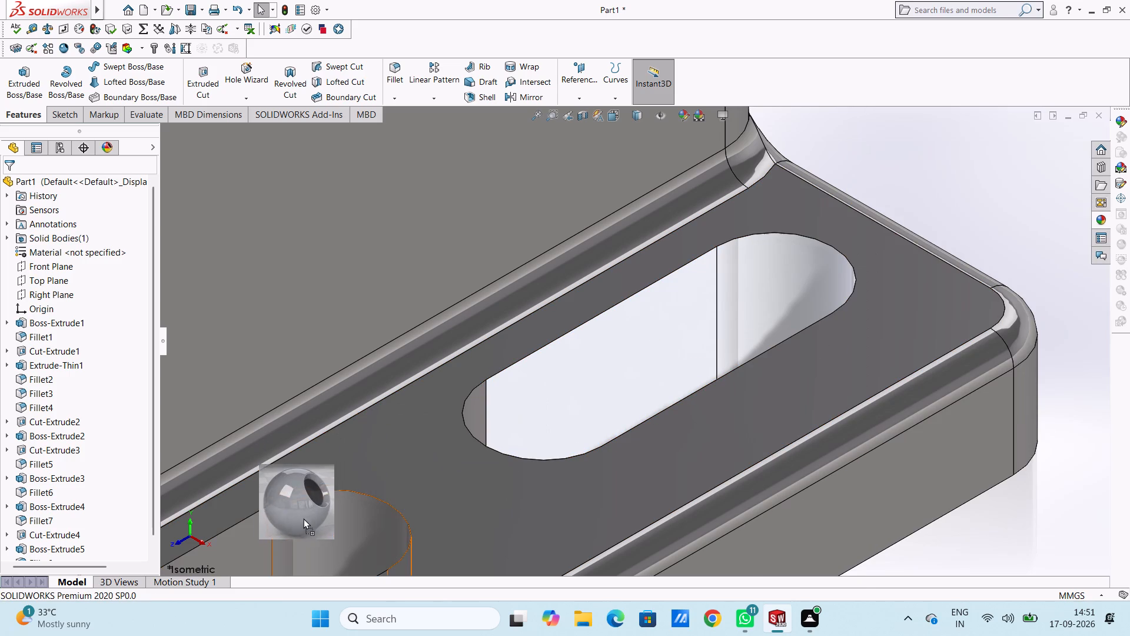
drag(303, 518, 313, 524)
click(314, 524)
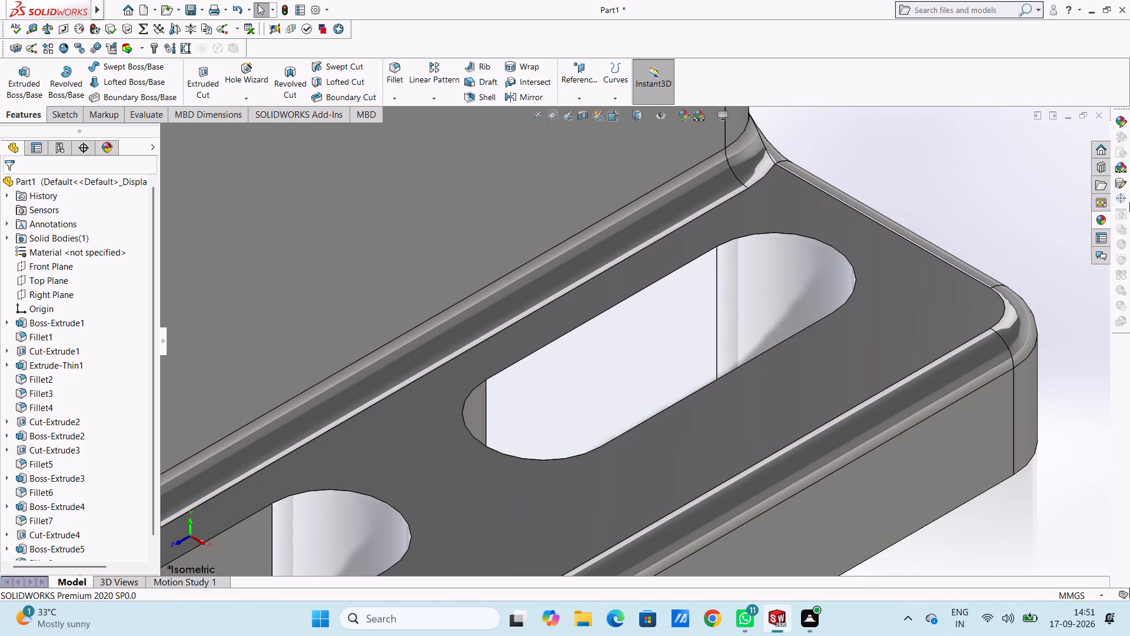
Apply the polished aluminum appearance to the slotted top face of the base's right end.
click(1099, 221)
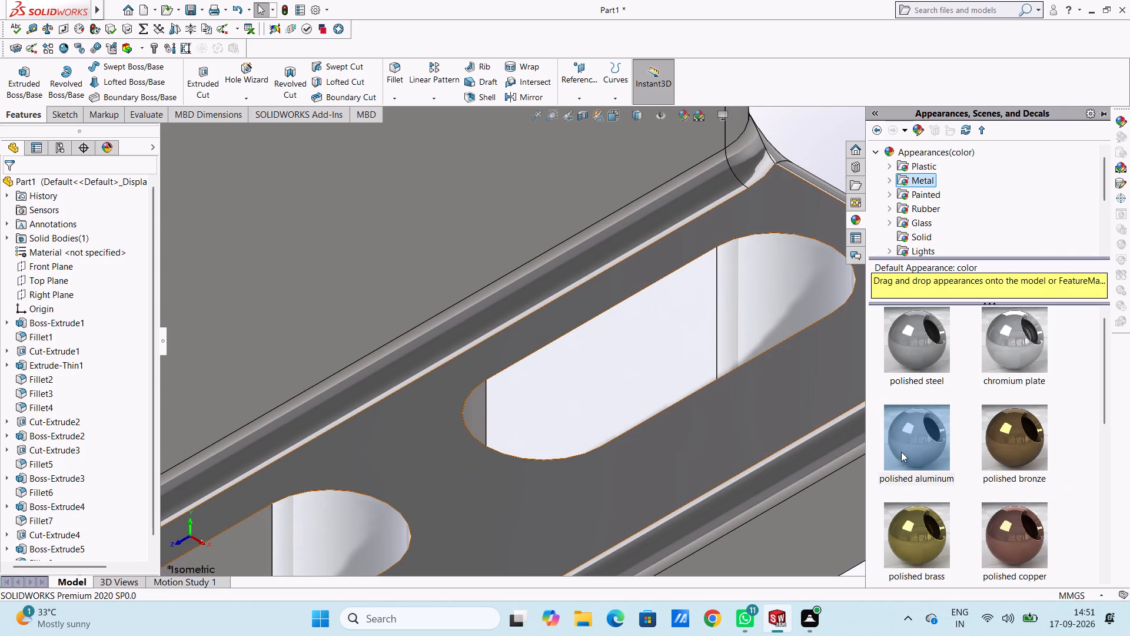
drag(902, 449, 225, 530)
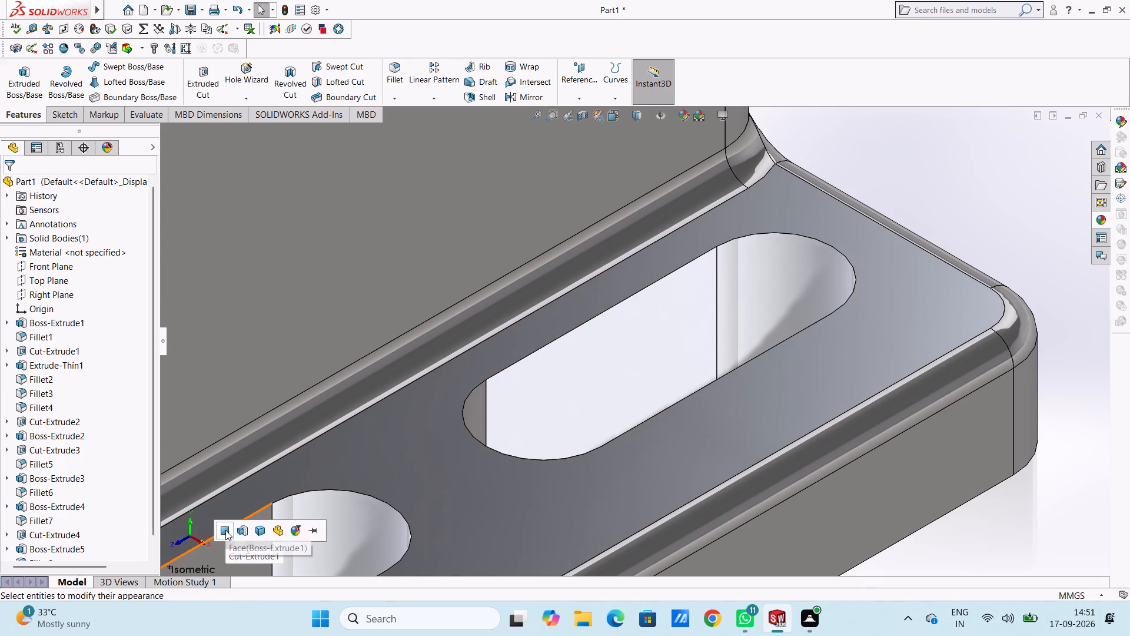
click(225, 530)
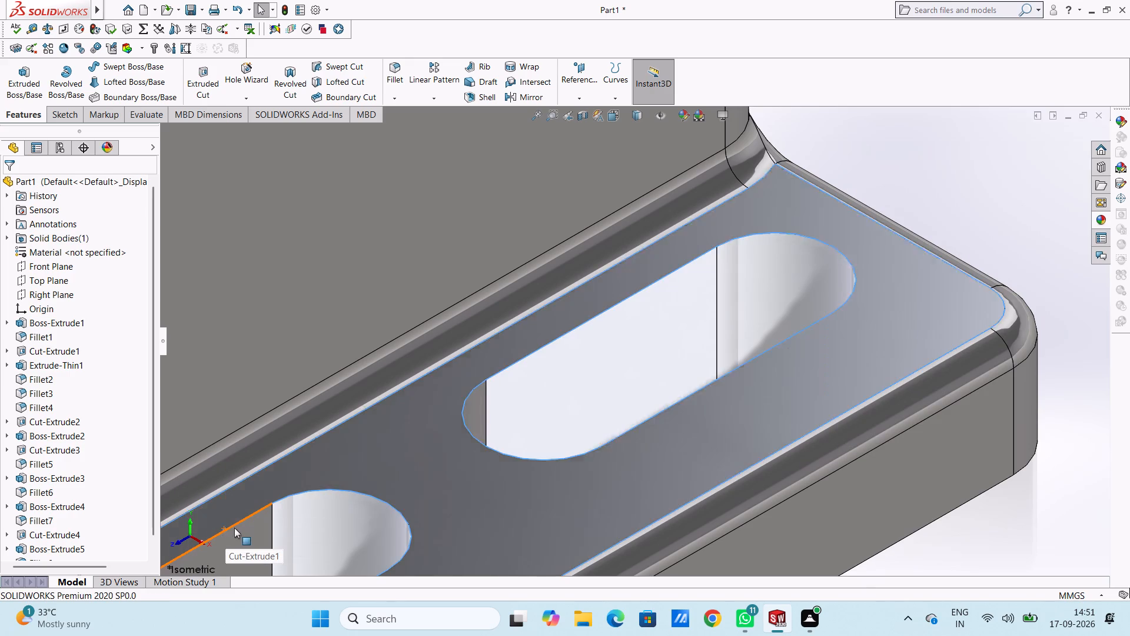
Apply the polished aluminum appearance to the flat inner wall face of the front slot on the base's right end.
scroll(281, 523, up, 6)
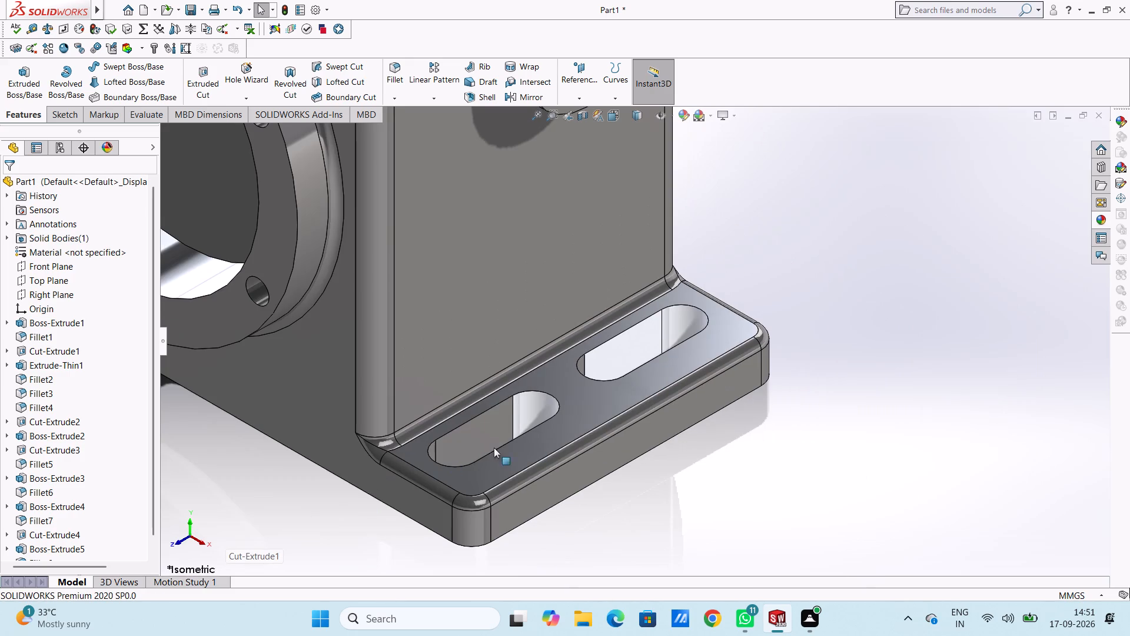
scroll(818, 430, up, 5)
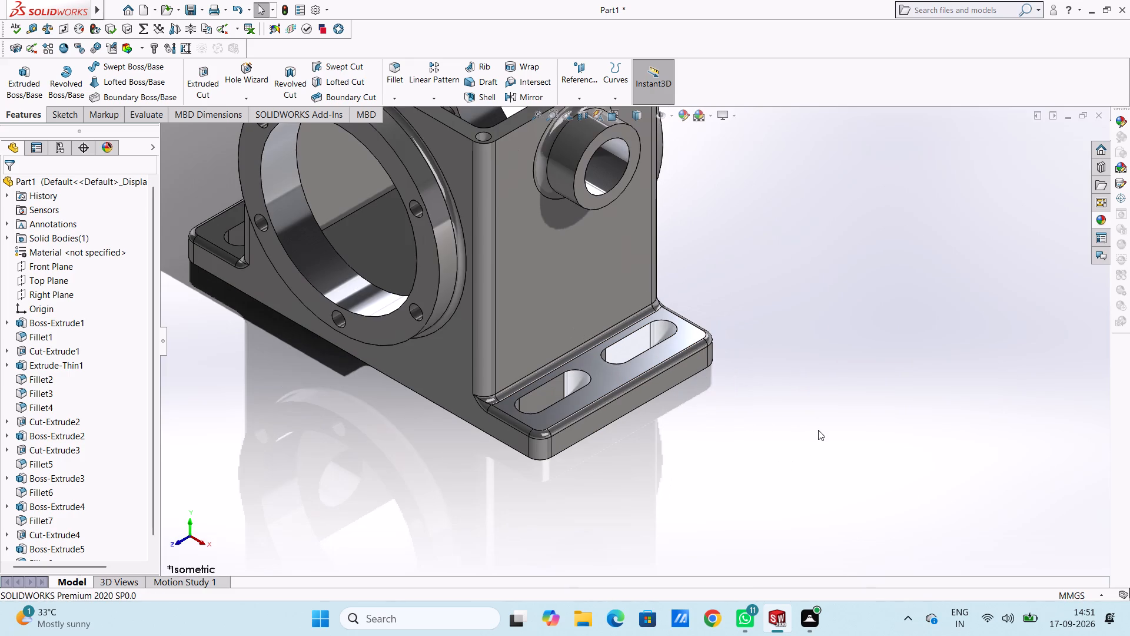
scroll(651, 328, down, 5)
middle_drag(756, 175, 753, 266)
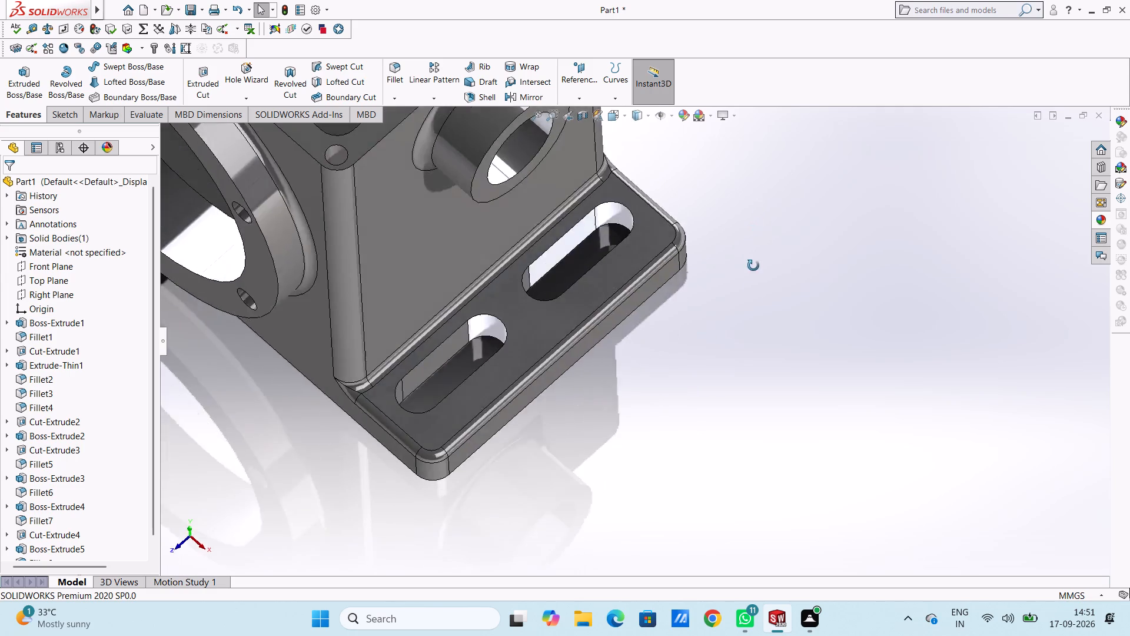
middle_drag(753, 266, 752, 314)
scroll(447, 342, up, 1)
scroll(447, 342, down, 5)
scroll(607, 333, down, 3)
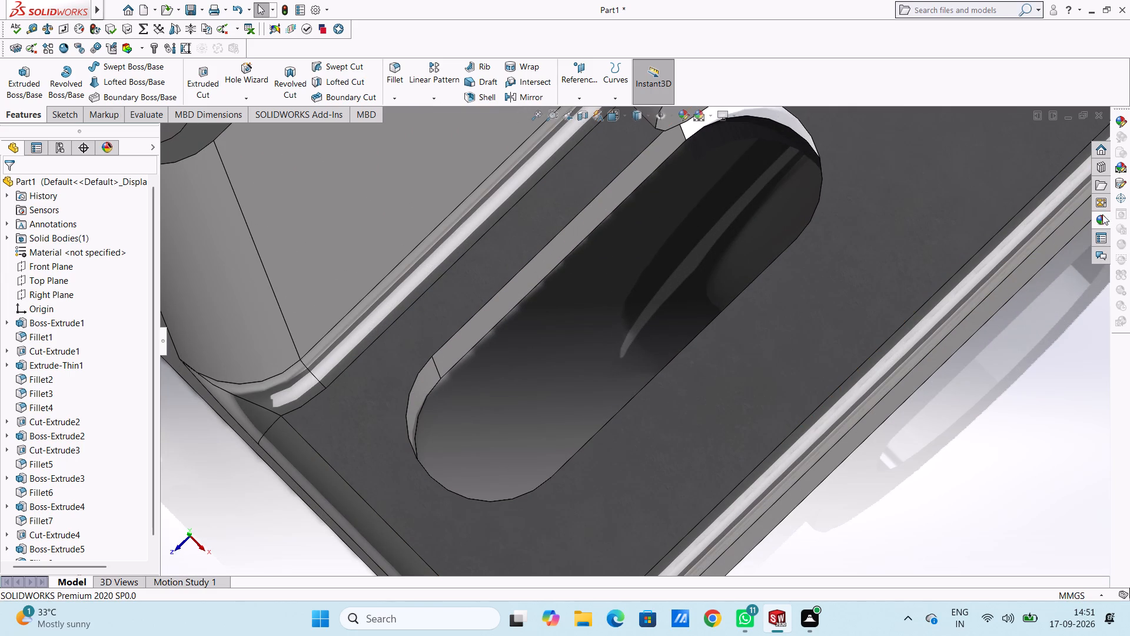
click(1099, 221)
drag(900, 437, 559, 293)
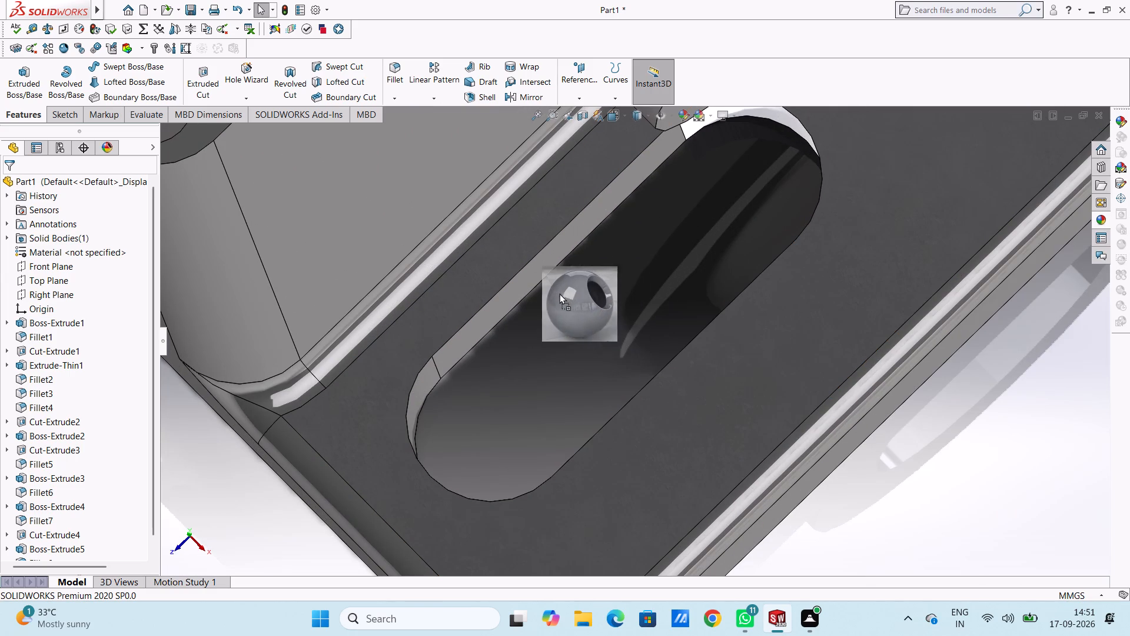
drag(559, 293, 519, 283)
click(518, 284)
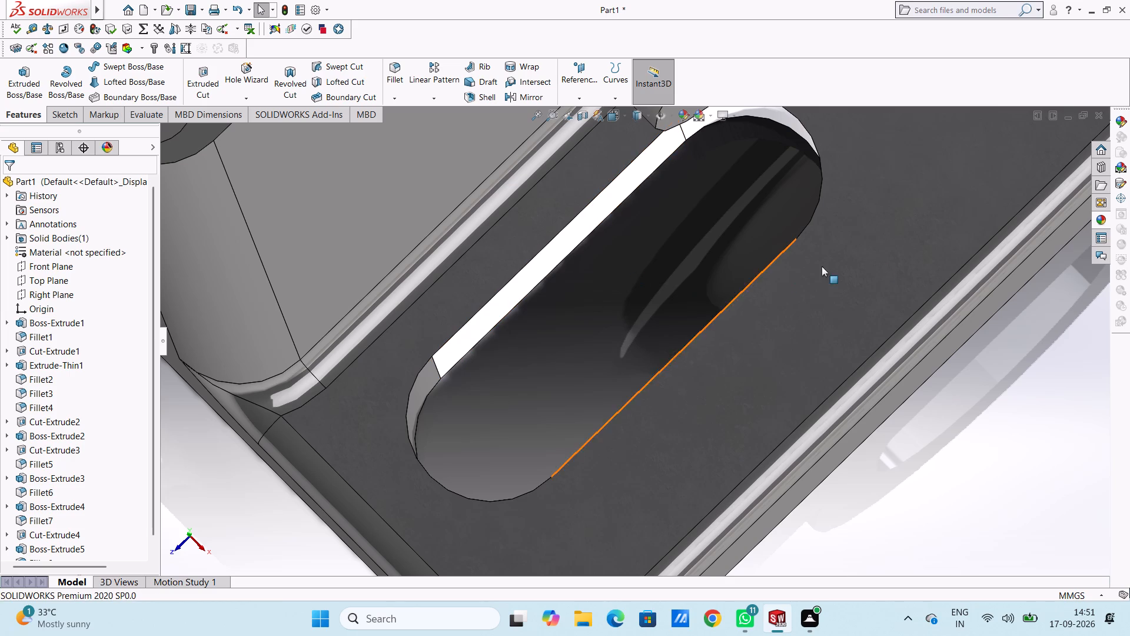
Apply the polished aluminum appearance to the rounded front end face of the front slot on the base's right end.
click(1102, 221)
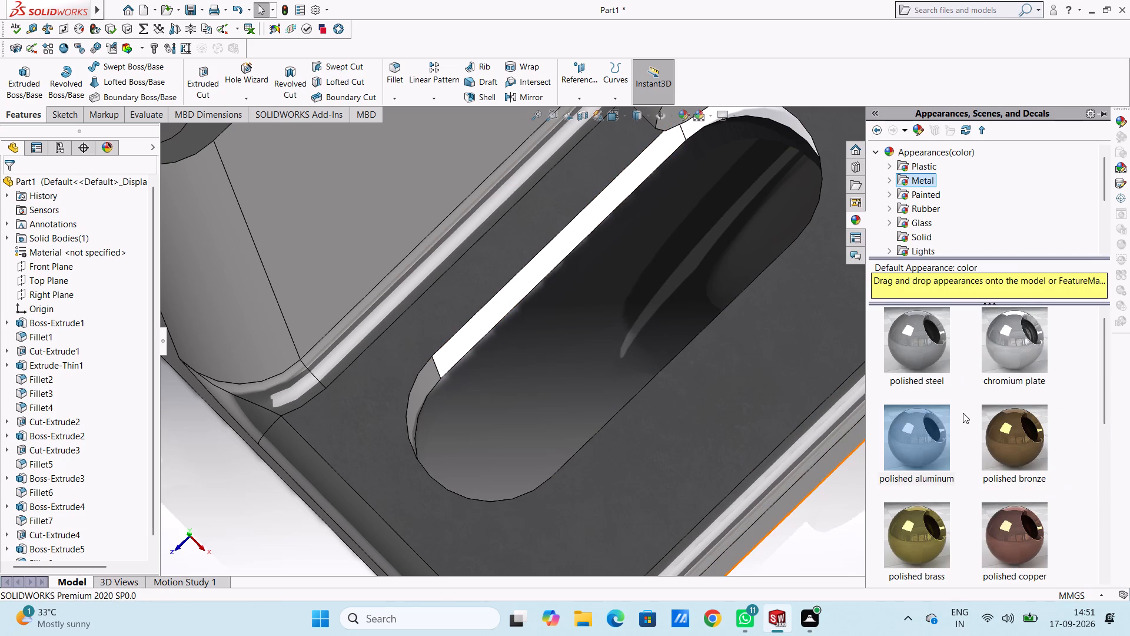
drag(915, 439, 425, 388)
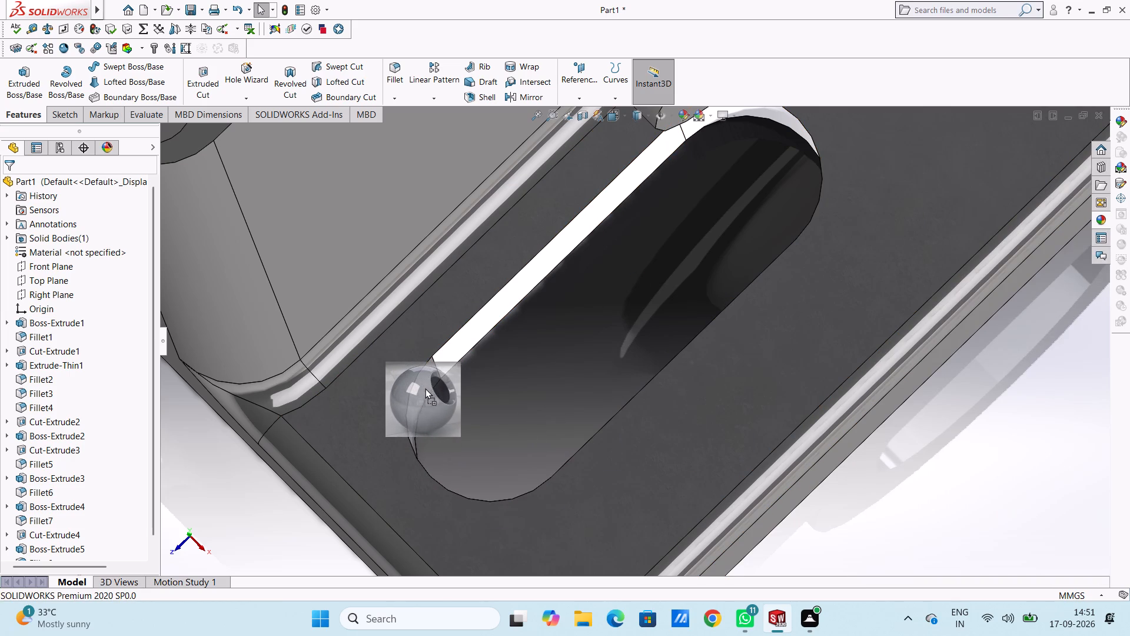
drag(425, 388, 412, 391)
click(411, 394)
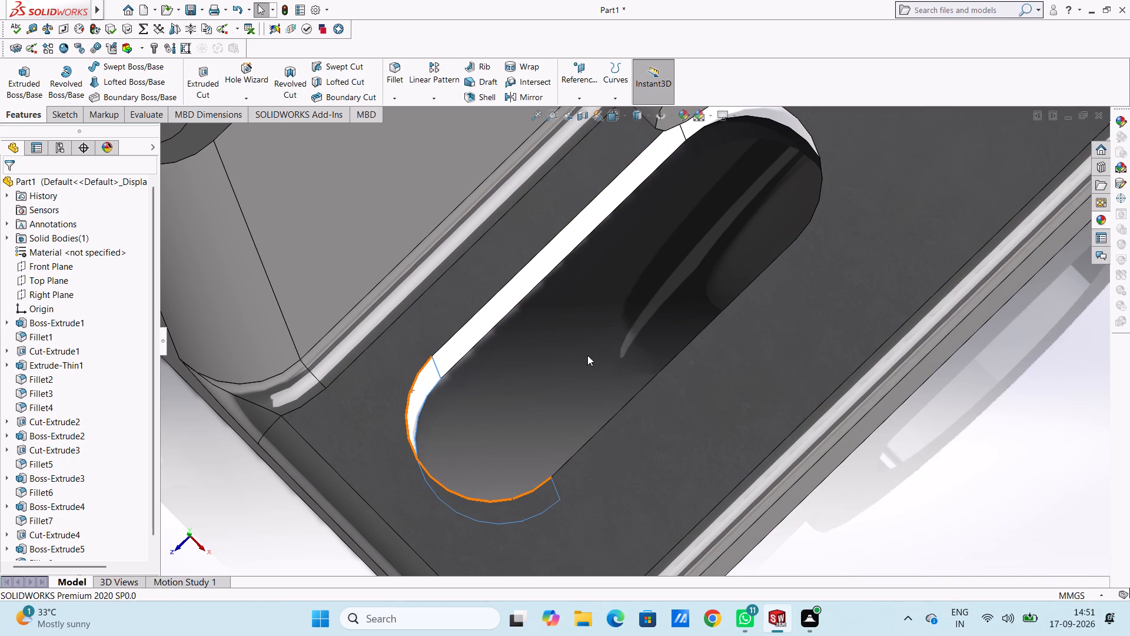
Apply the polished aluminum appearance to the front corner bolt hole in the housing's open rim, nearest the base's right end.
middle_drag(653, 264, 688, 281)
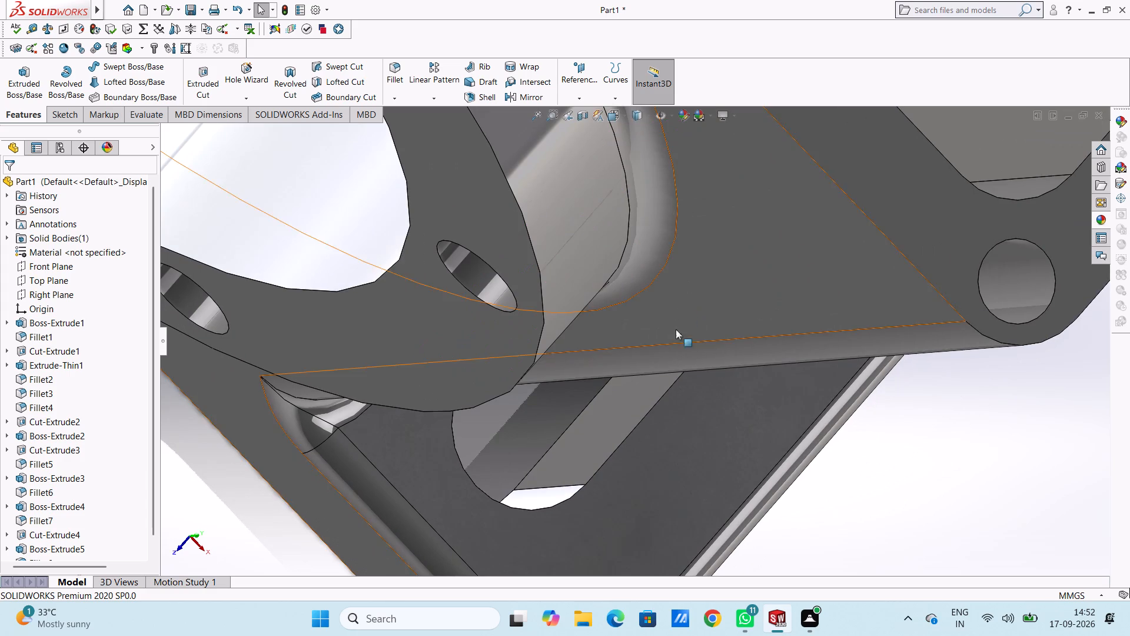
click(1100, 218)
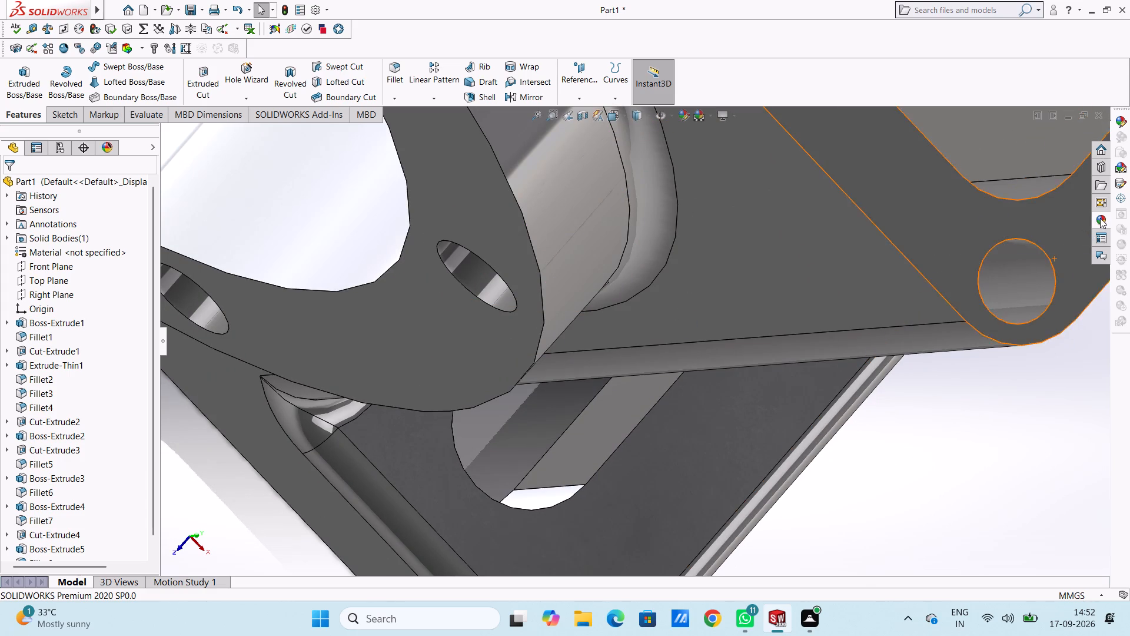
drag(903, 438, 1030, 296)
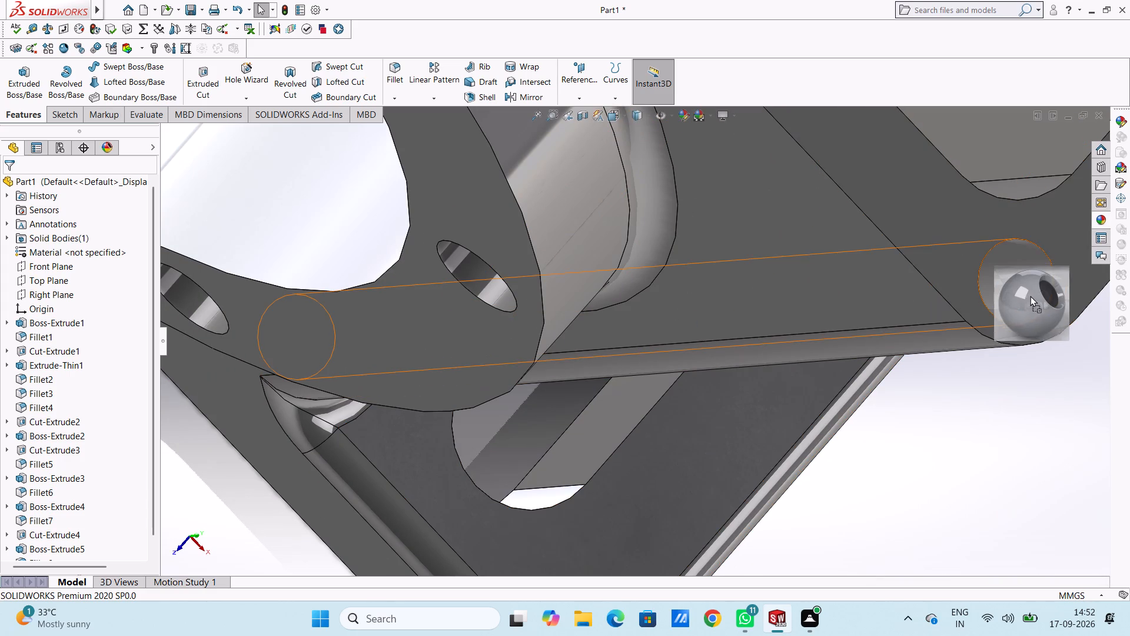
drag(1030, 296, 1033, 282)
click(1021, 282)
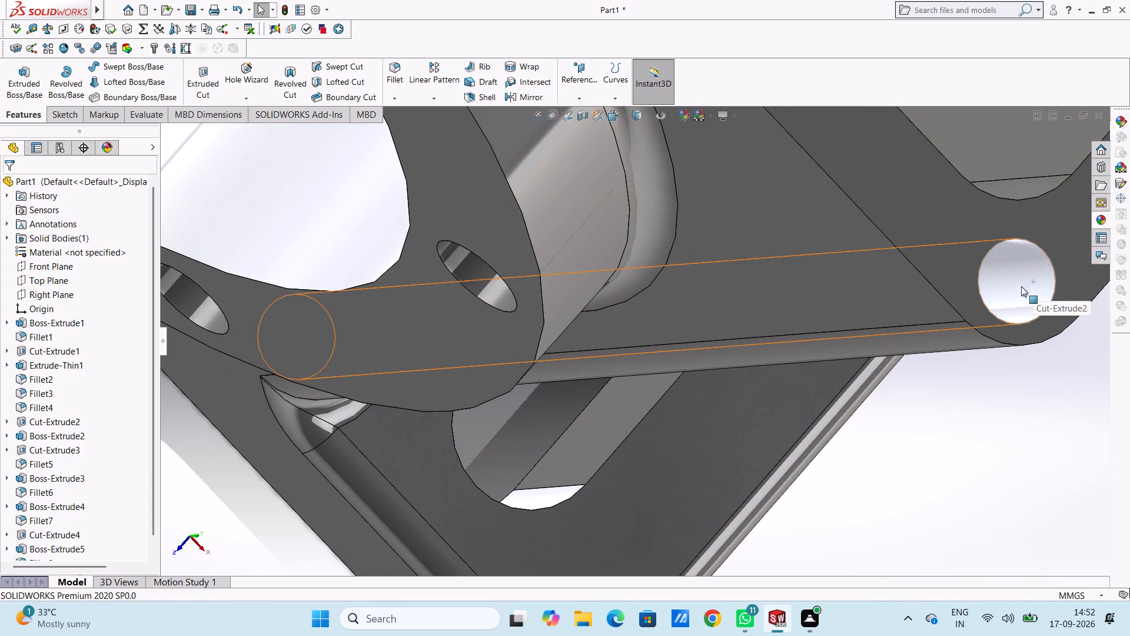
Apply the polished aluminum appearance to the flat outer wall face of the front slot on the base's right end.
click(1093, 219)
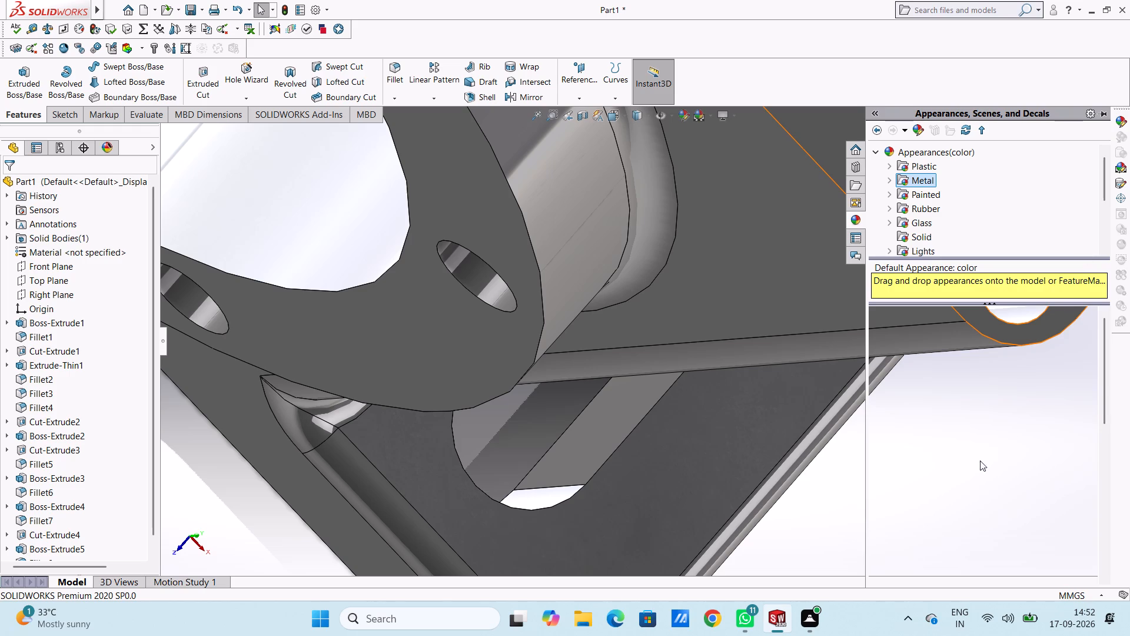
drag(923, 450, 621, 458)
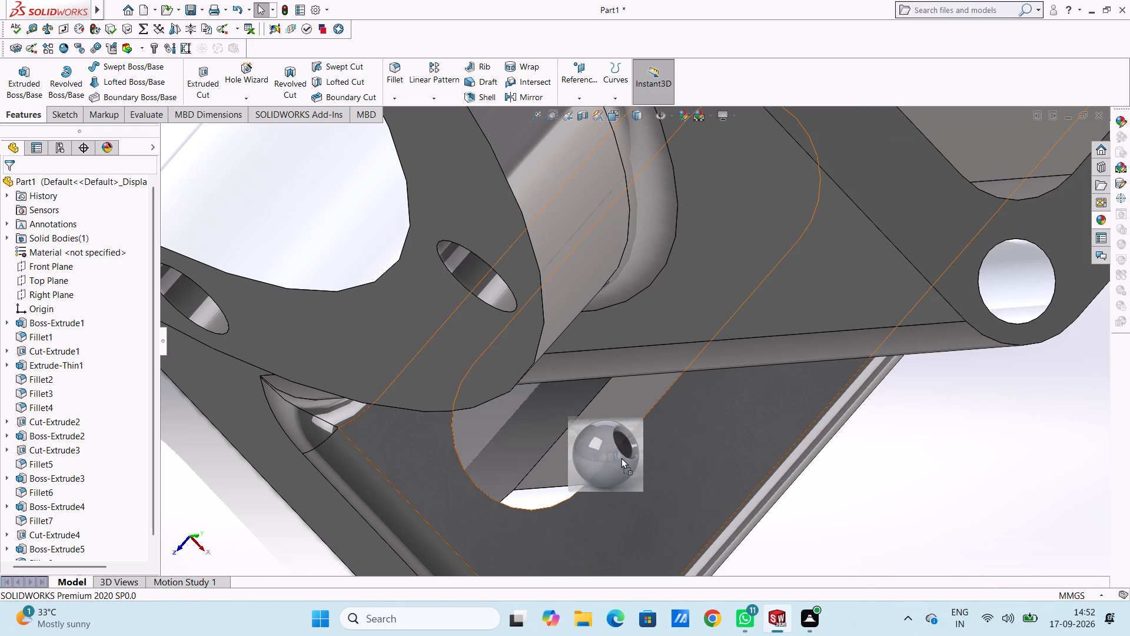
drag(621, 458, 610, 438)
click(609, 438)
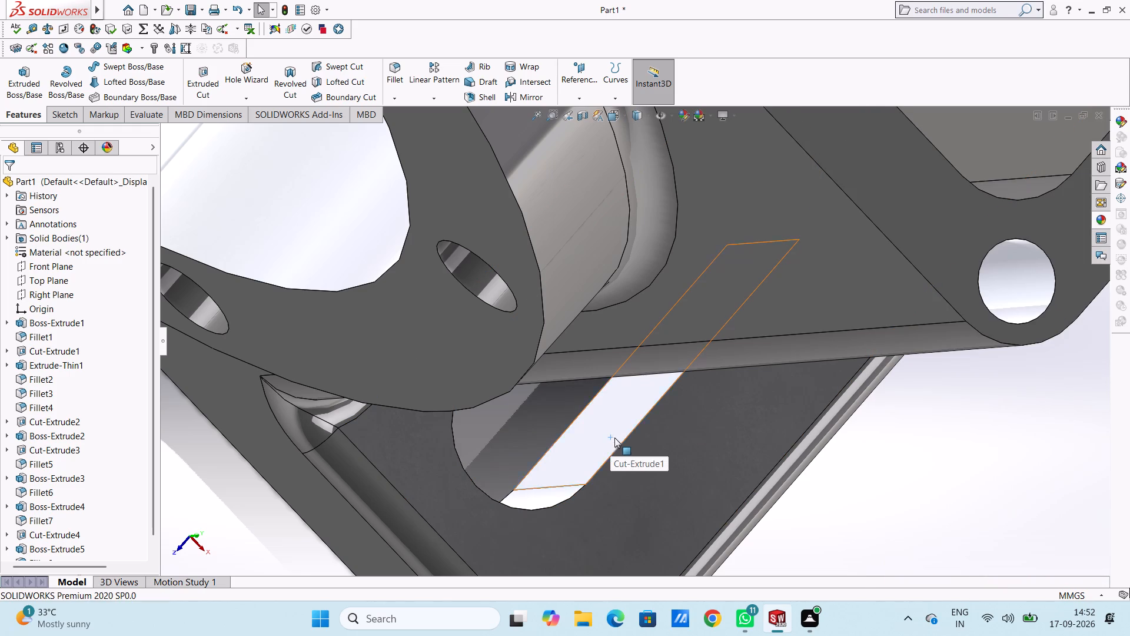
Apply the polished aluminum appearance to the flat outer wall face of the rear slot on the base's right end.
scroll(616, 432, up, 2)
middle_drag(616, 432, 555, 384)
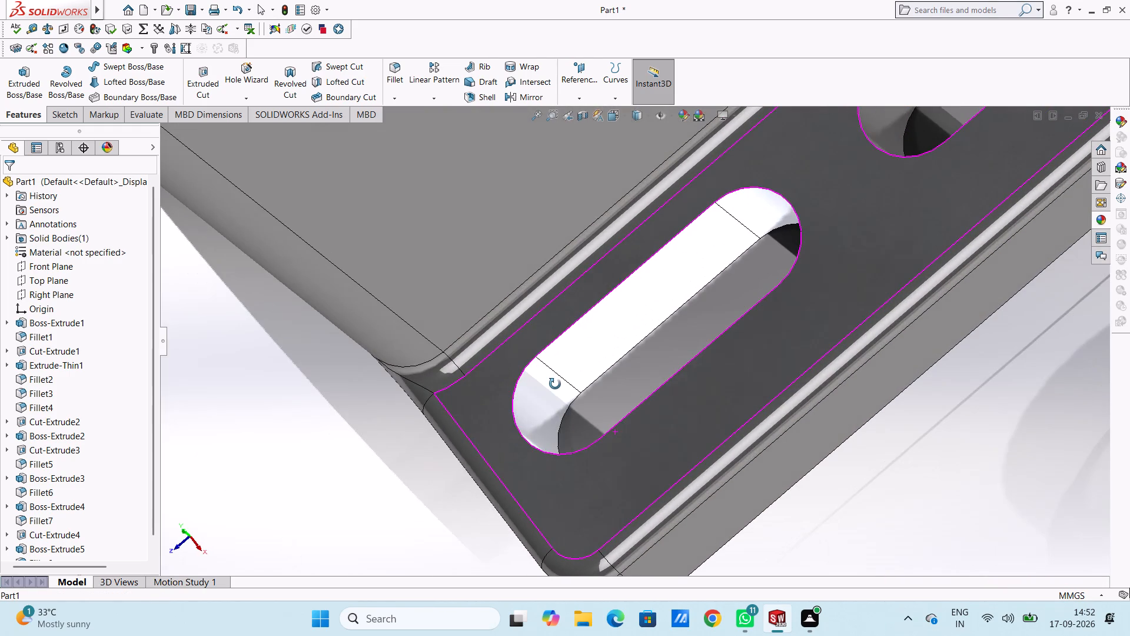
middle_drag(555, 384, 565, 367)
scroll(884, 248, up, 5)
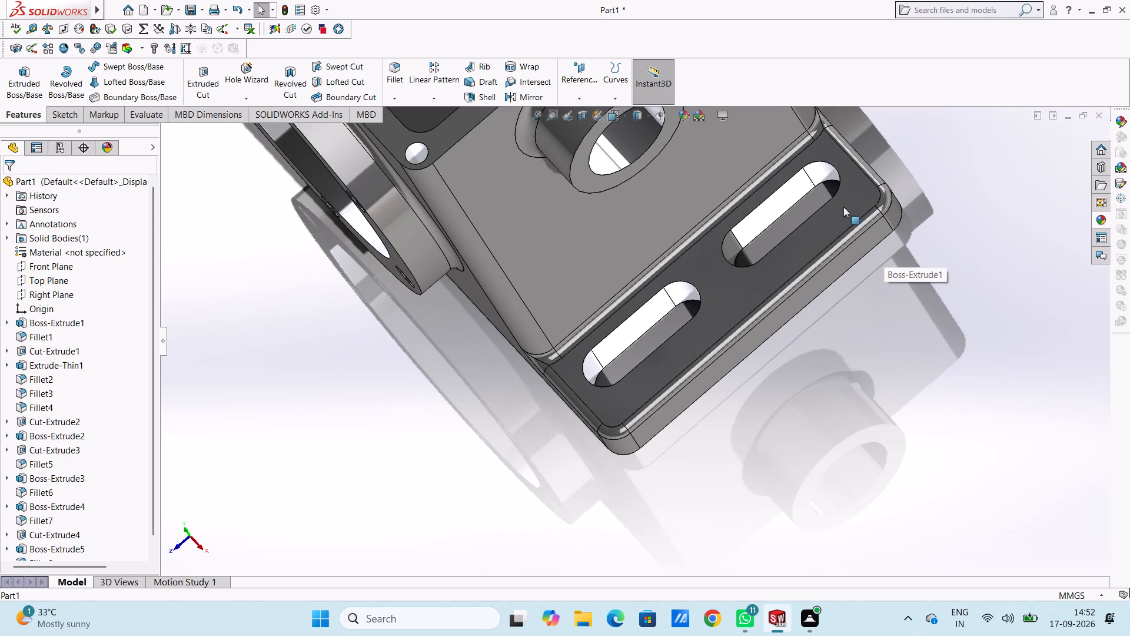
middle_drag(804, 175, 802, 282)
scroll(780, 246, down, 3)
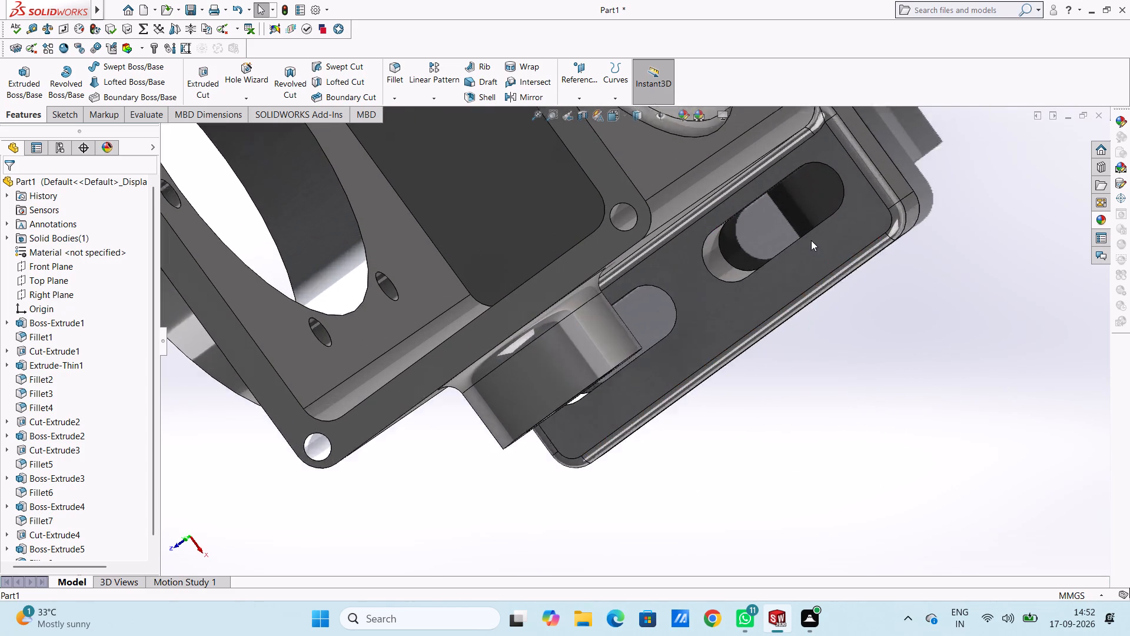
scroll(811, 240, down, 1)
middle_drag(694, 229, 684, 246)
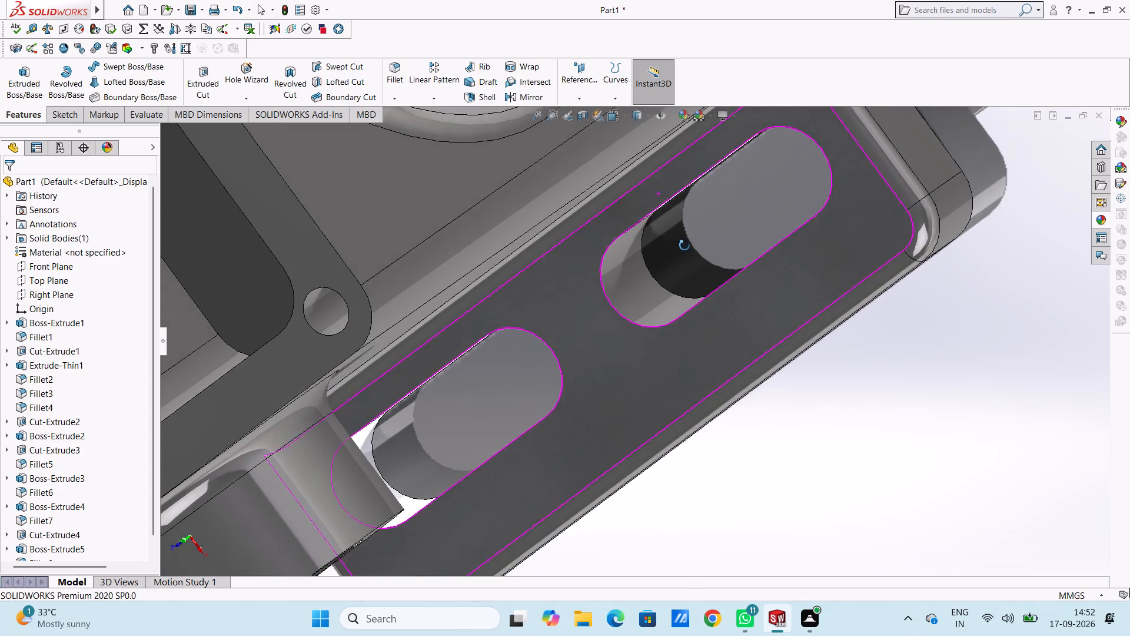
middle_drag(684, 246, 700, 257)
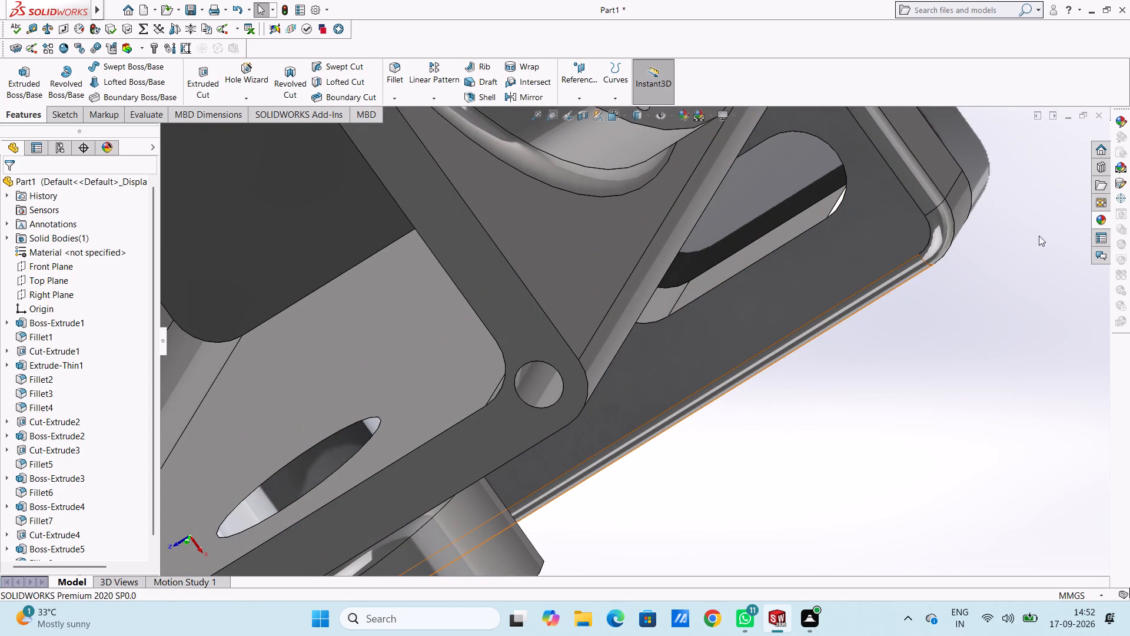
click(1096, 220)
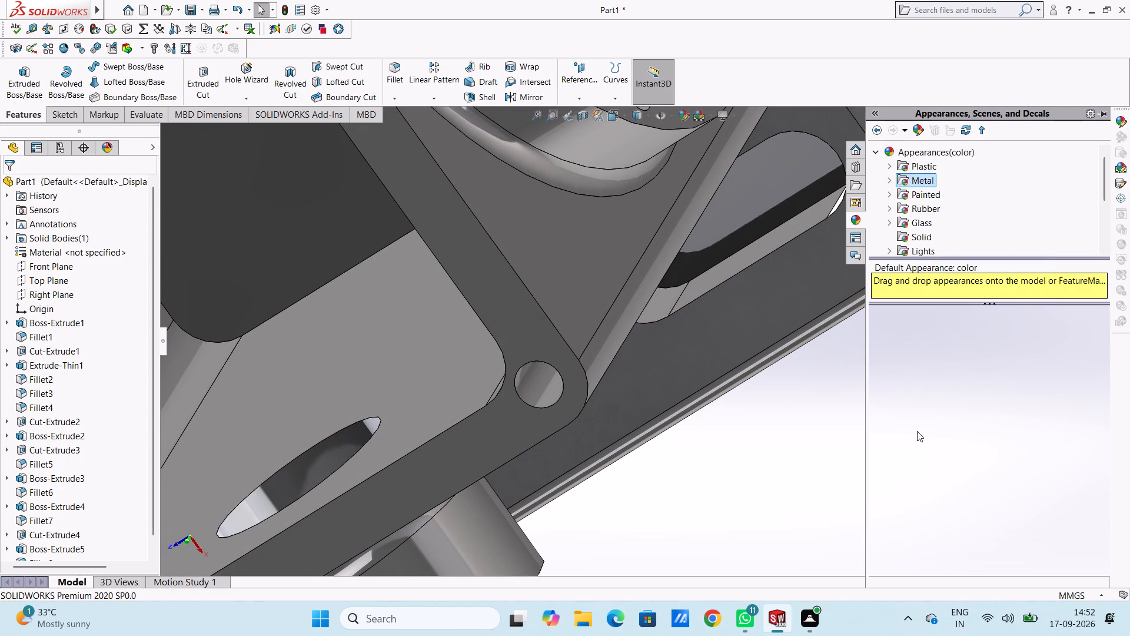
drag(917, 431, 777, 231)
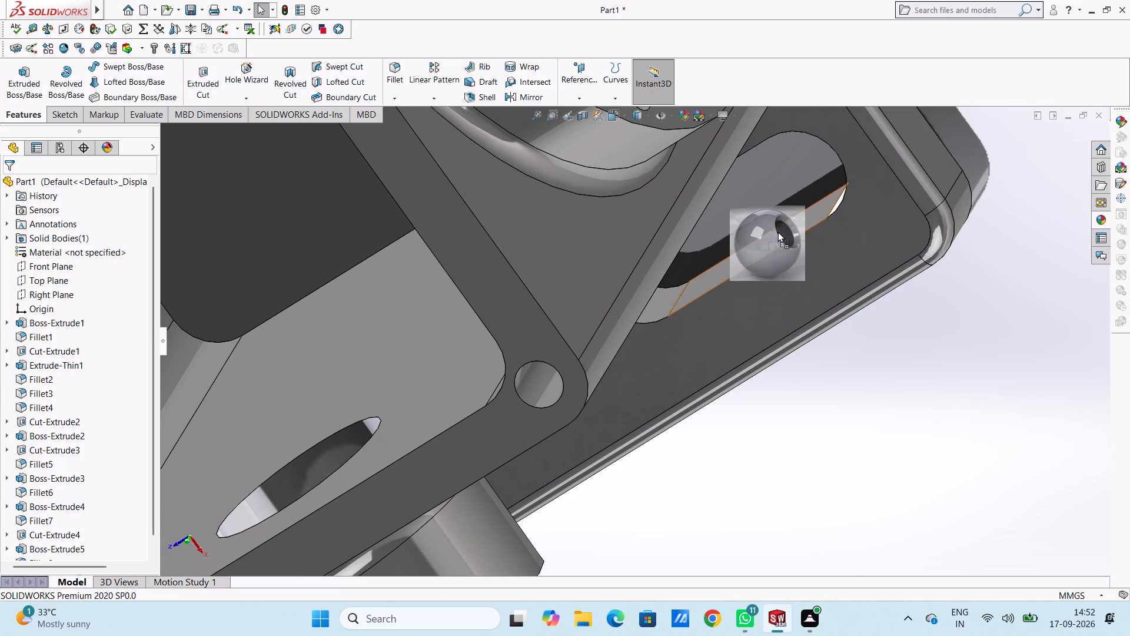
drag(777, 231, 775, 236)
click(773, 236)
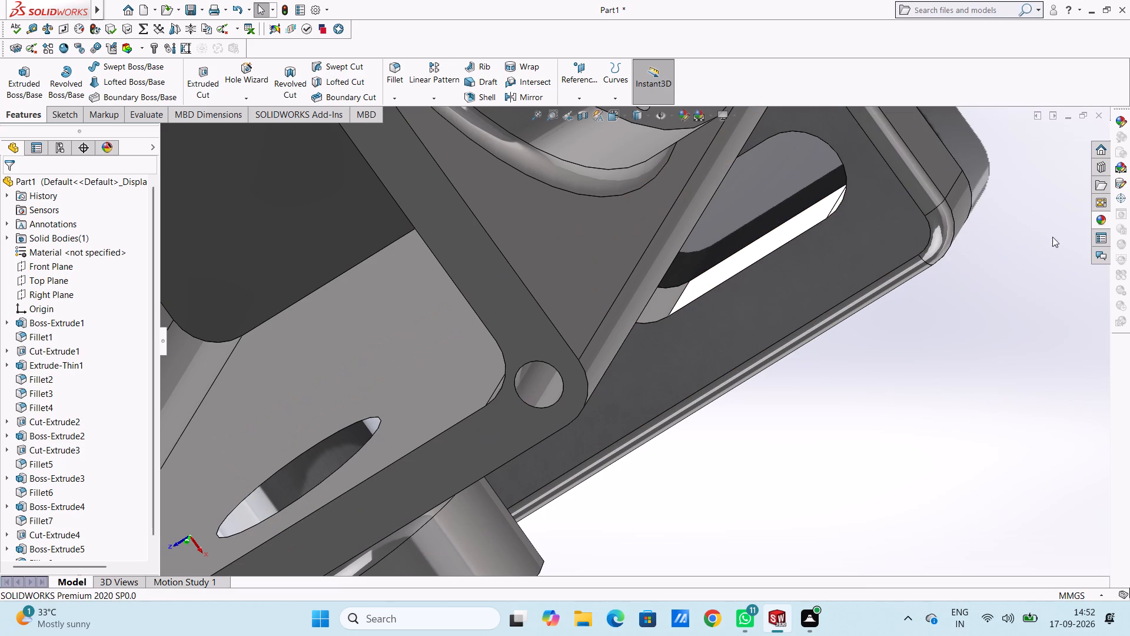
Apply the polished aluminum appearance to the rounded front end face of the rear slot on the base's right end.
click(1099, 217)
drag(921, 446, 859, 378)
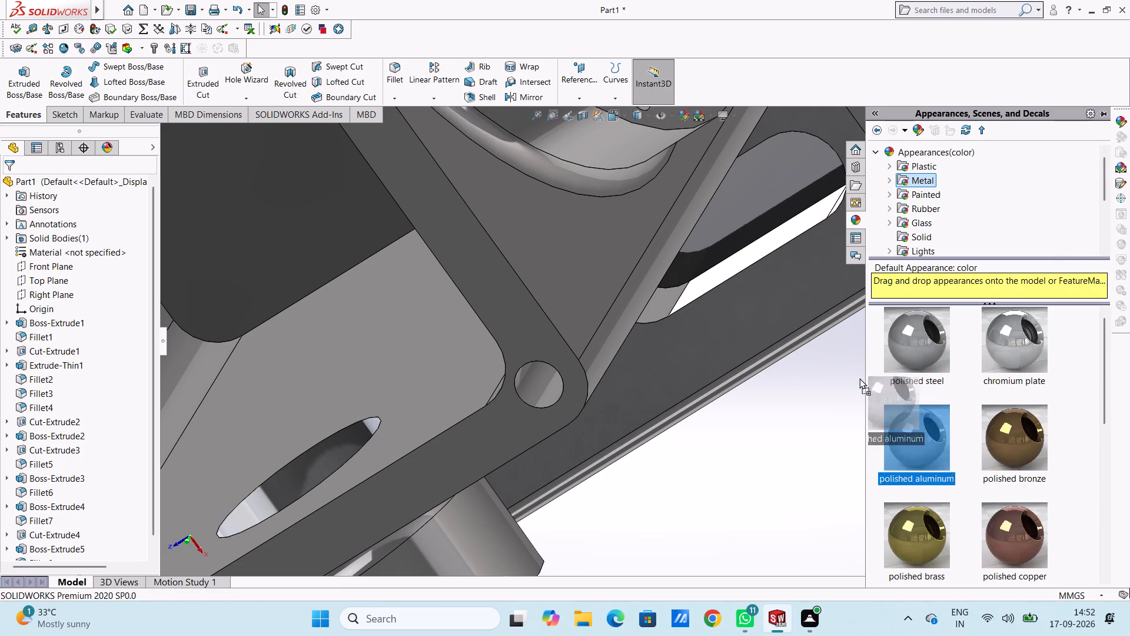
drag(859, 378, 682, 312)
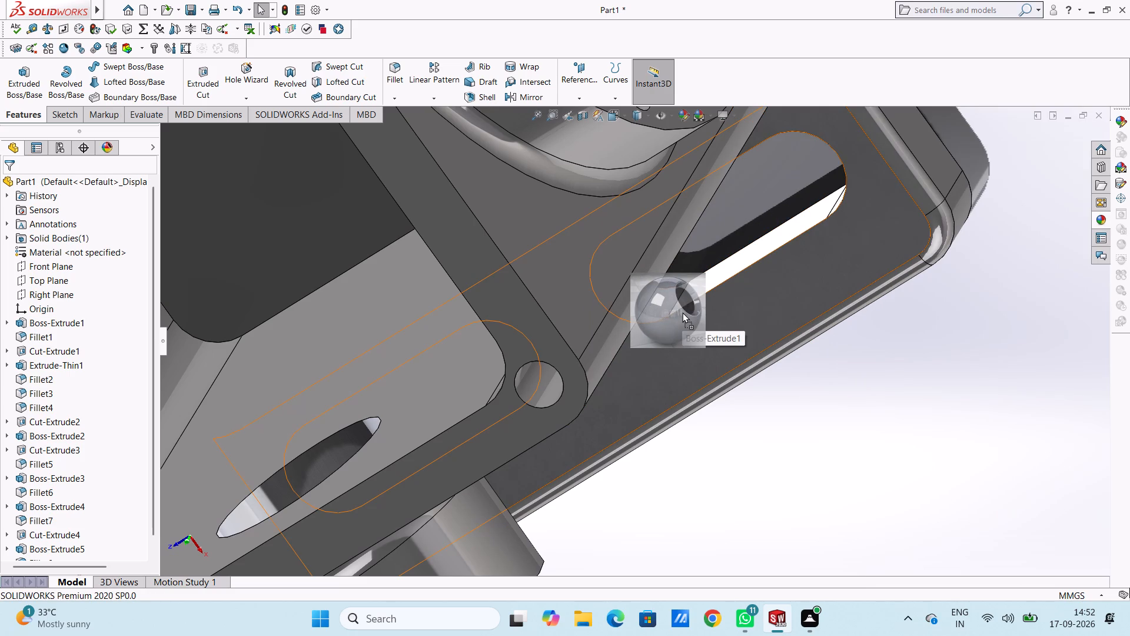
drag(682, 312, 679, 312)
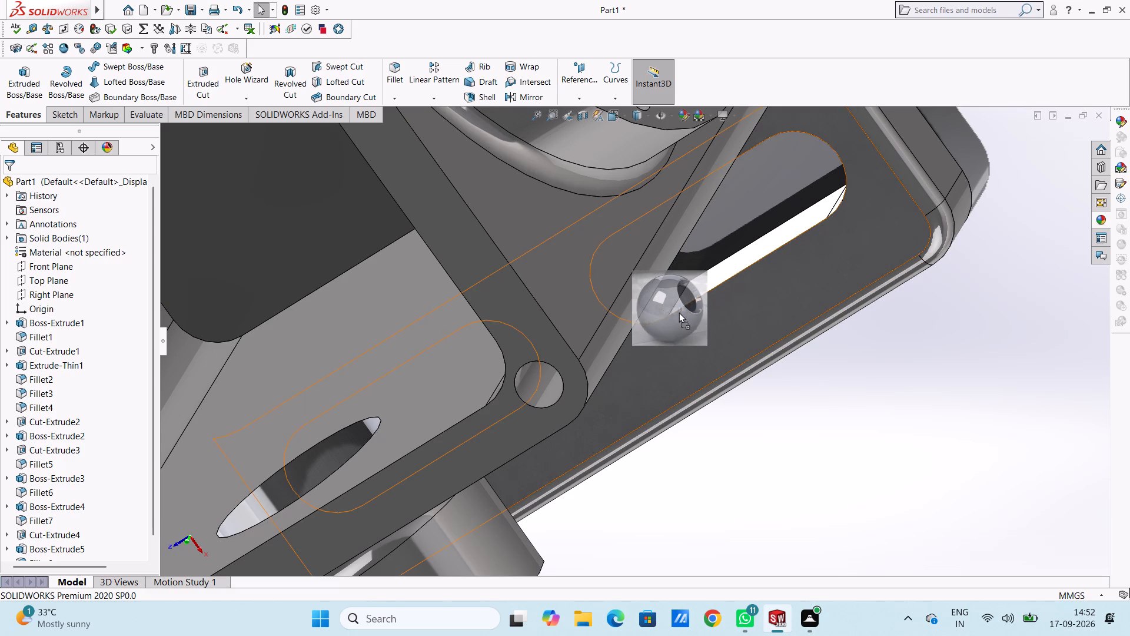
drag(679, 312, 656, 312)
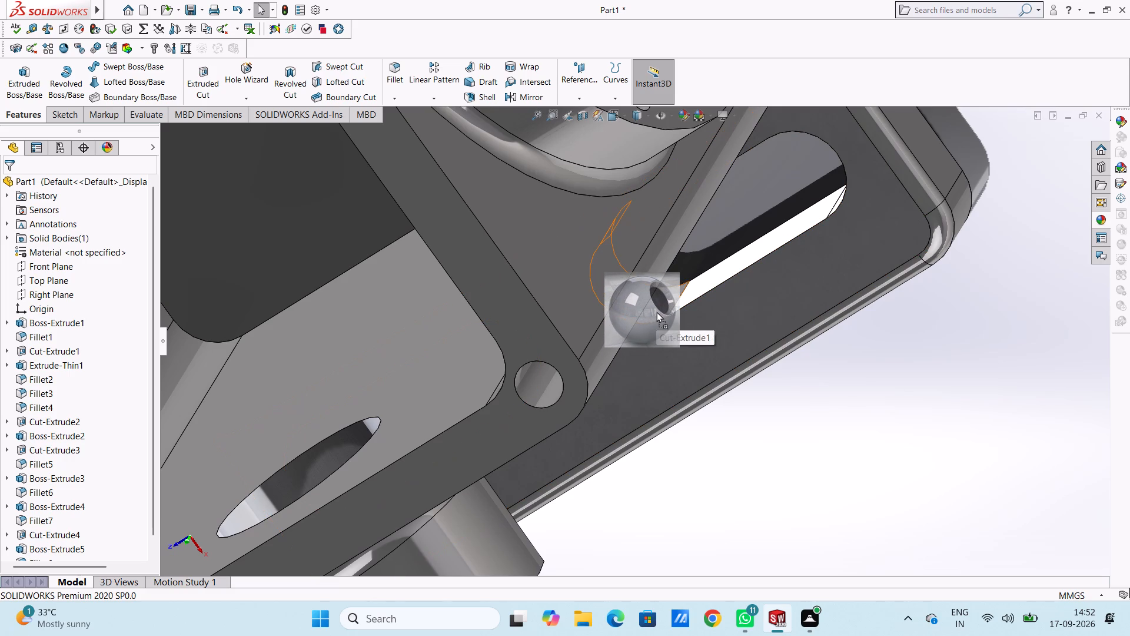
drag(656, 312, 656, 312)
click(655, 312)
Apply the polished aluminum appearance to the flat inner wall face of the front slot on the base's left end.
scroll(723, 260, up, 4)
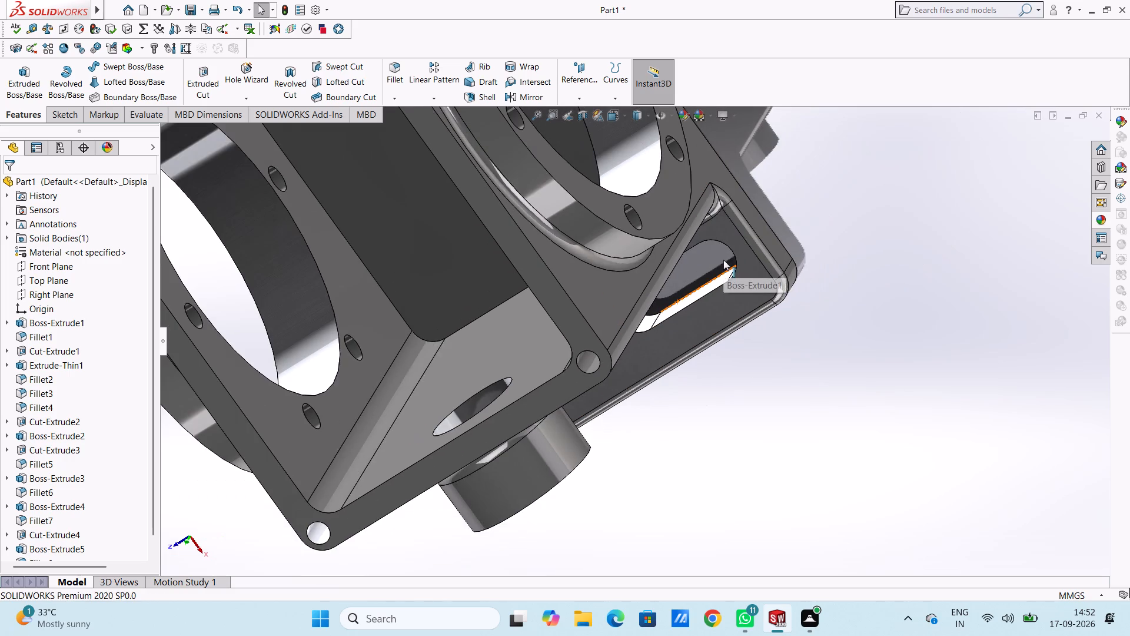
scroll(723, 260, up, 1)
middle_drag(722, 259, 776, 168)
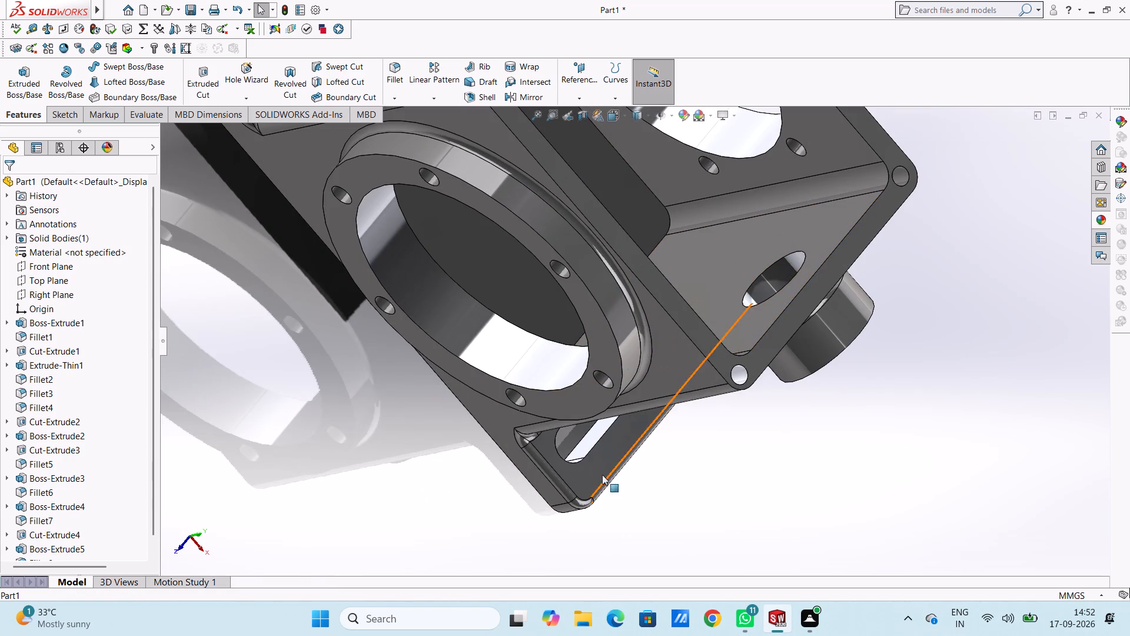
scroll(406, 380, up, 5)
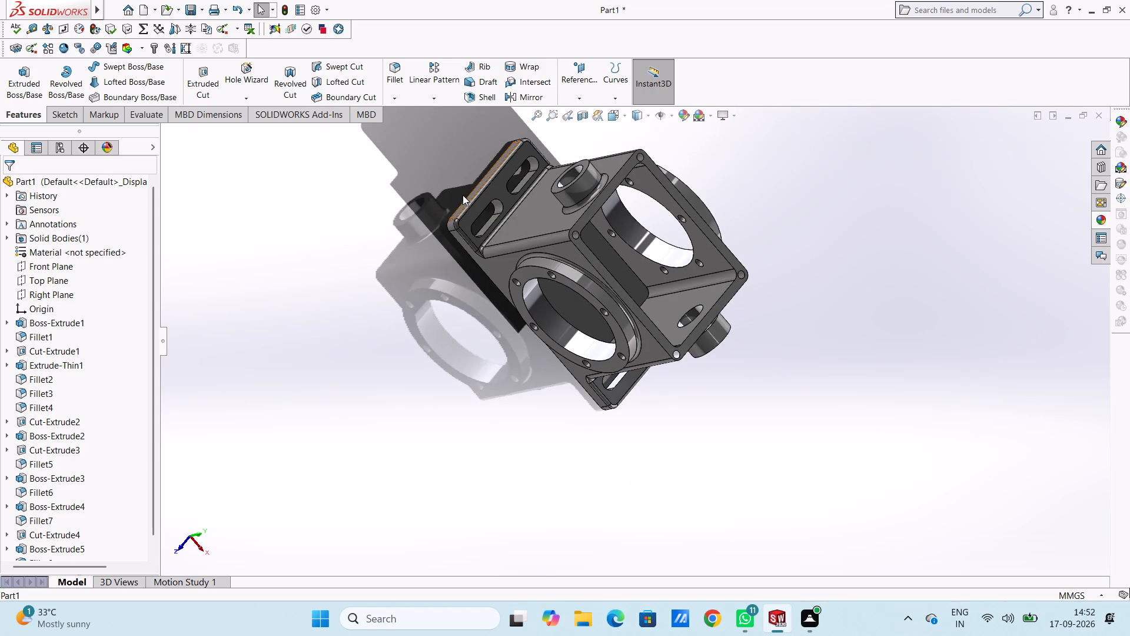
middle_drag(461, 196, 432, 244)
scroll(511, 205, down, 5)
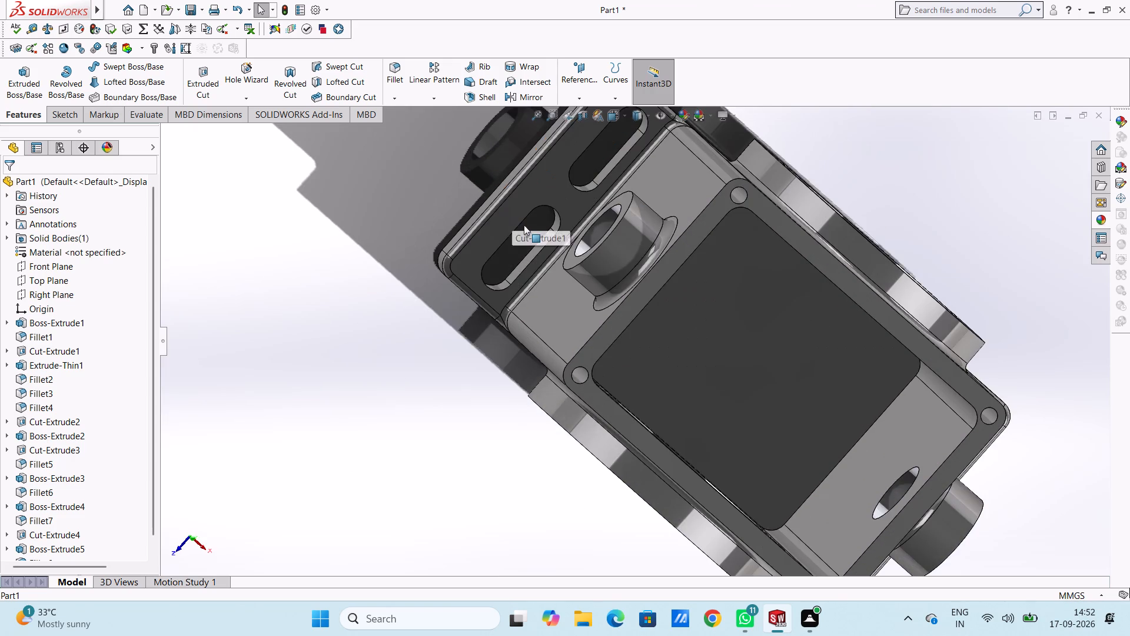
scroll(524, 225, down, 6)
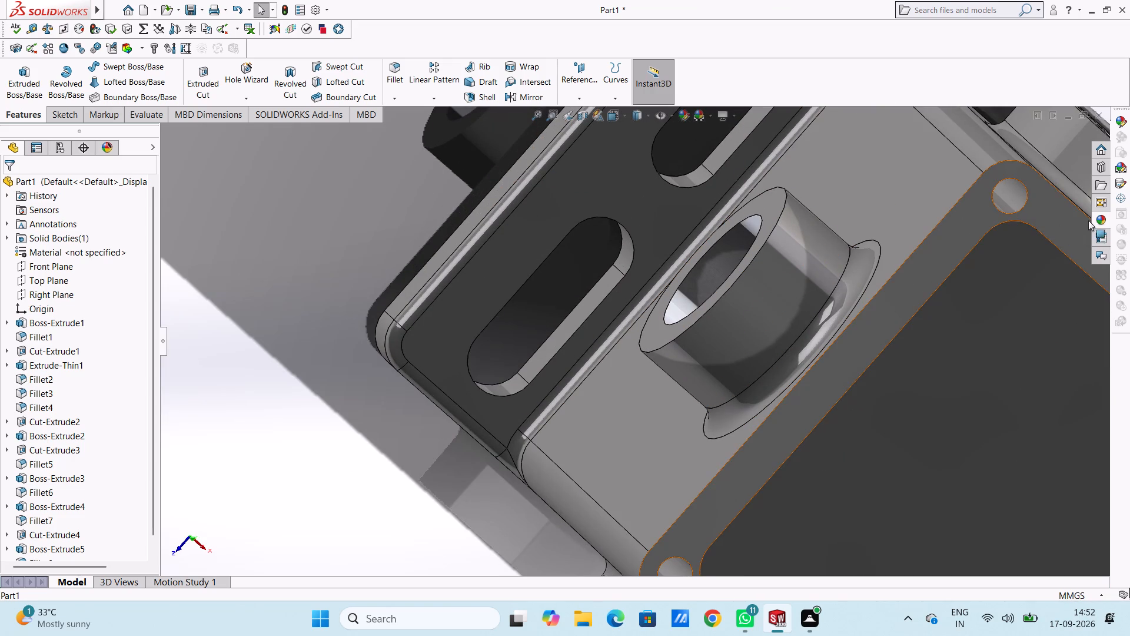
click(1105, 220)
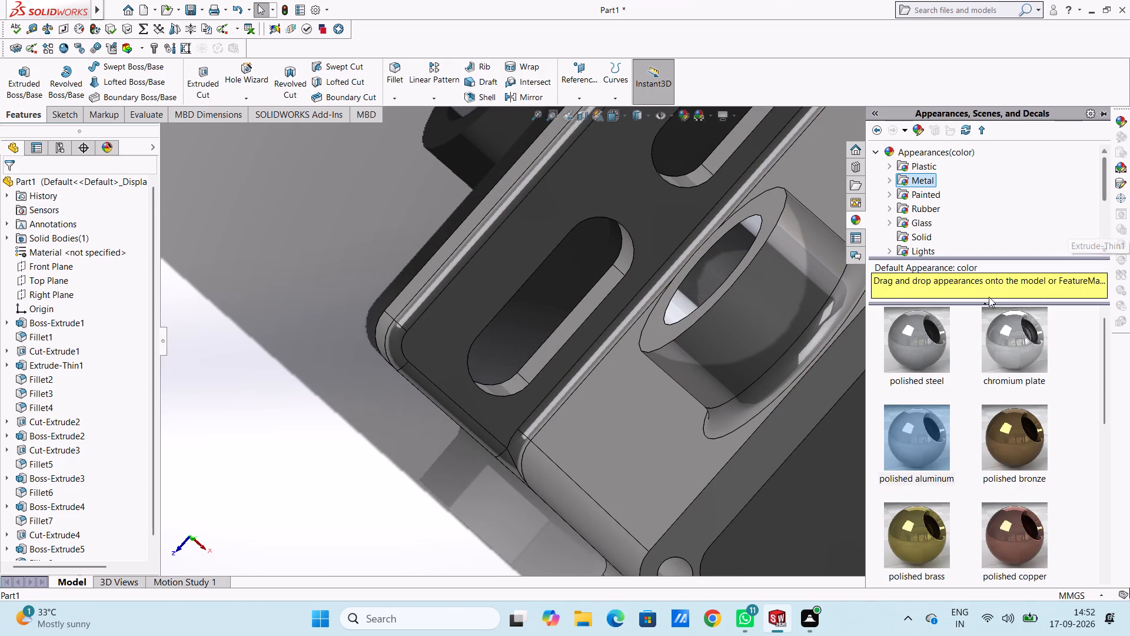
drag(909, 435, 551, 325)
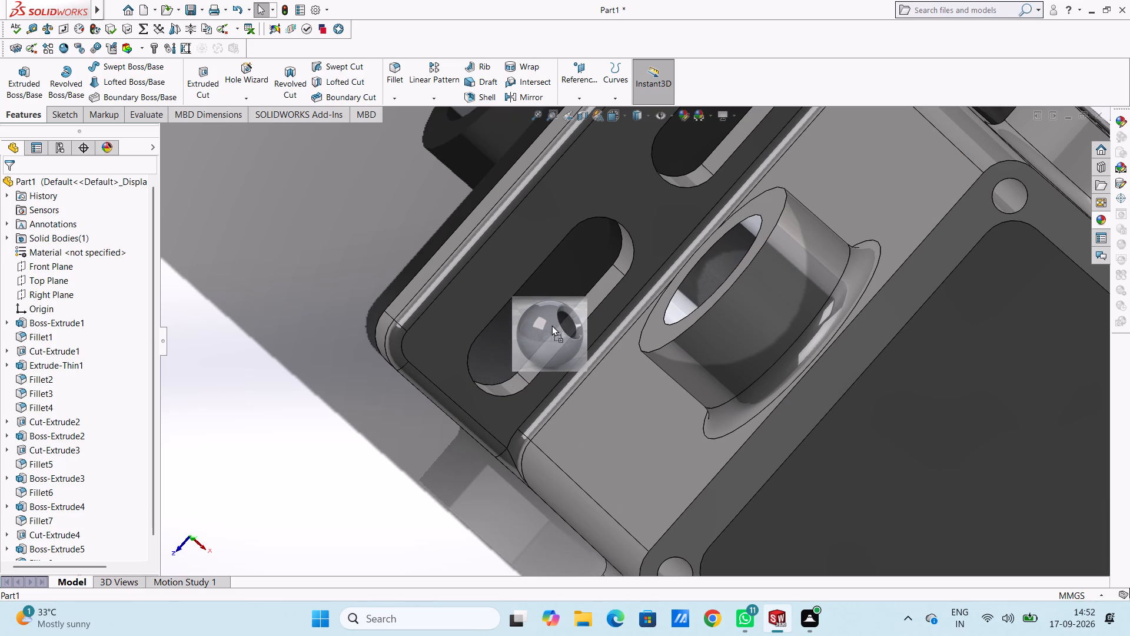
drag(551, 325, 561, 330)
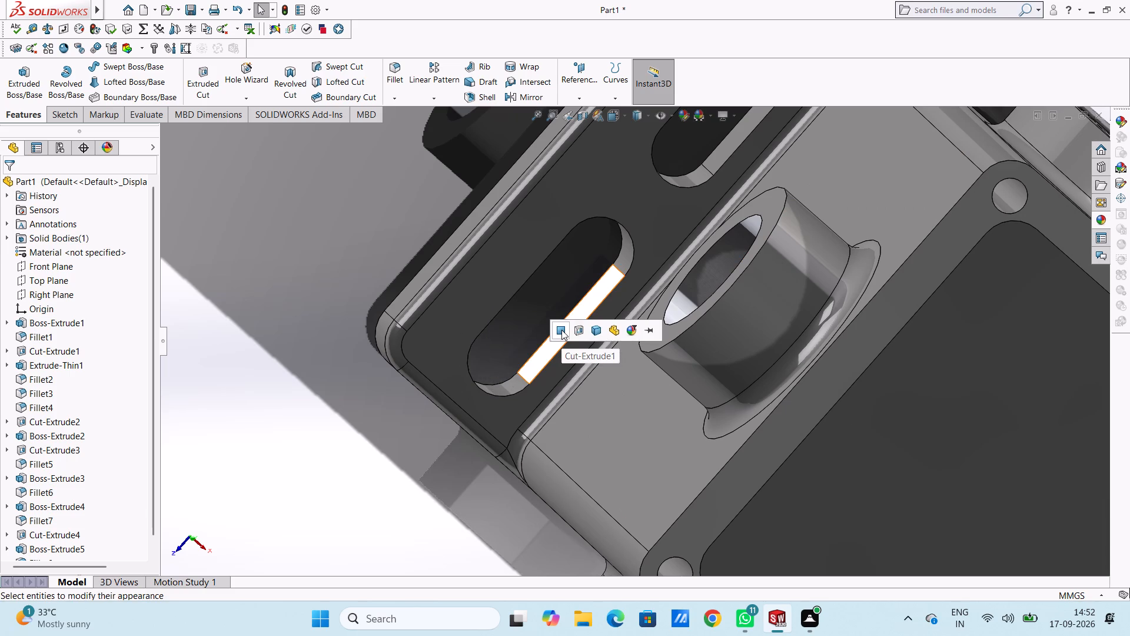
click(561, 330)
Apply the polished aluminum appearance to the rounded rear end face of the front slot on the base's left end.
click(1094, 220)
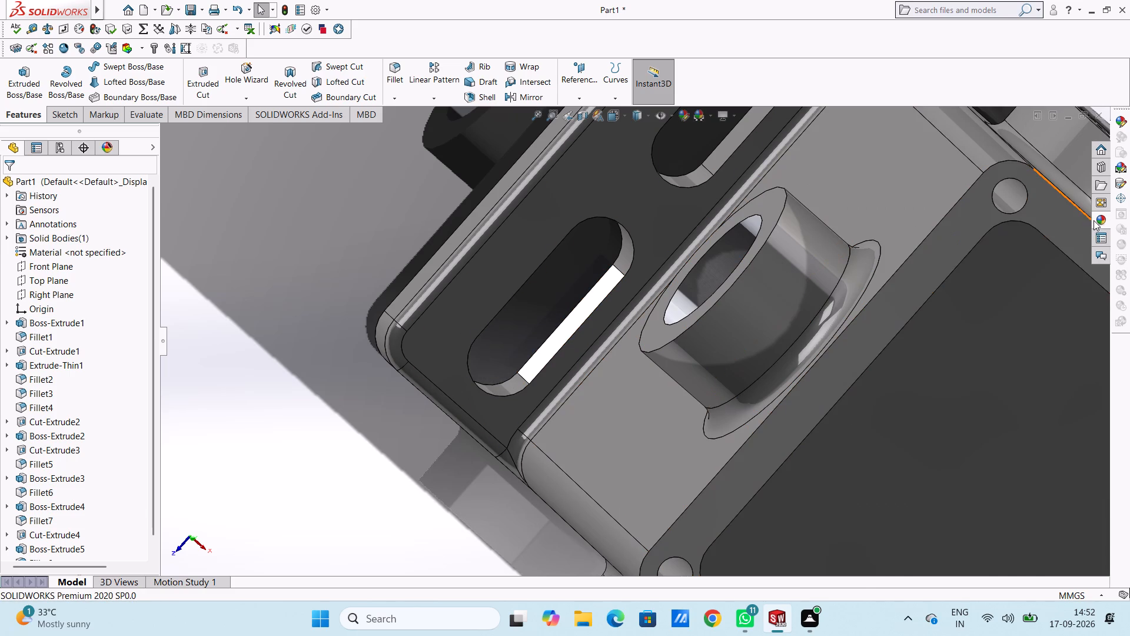
drag(894, 440, 591, 250)
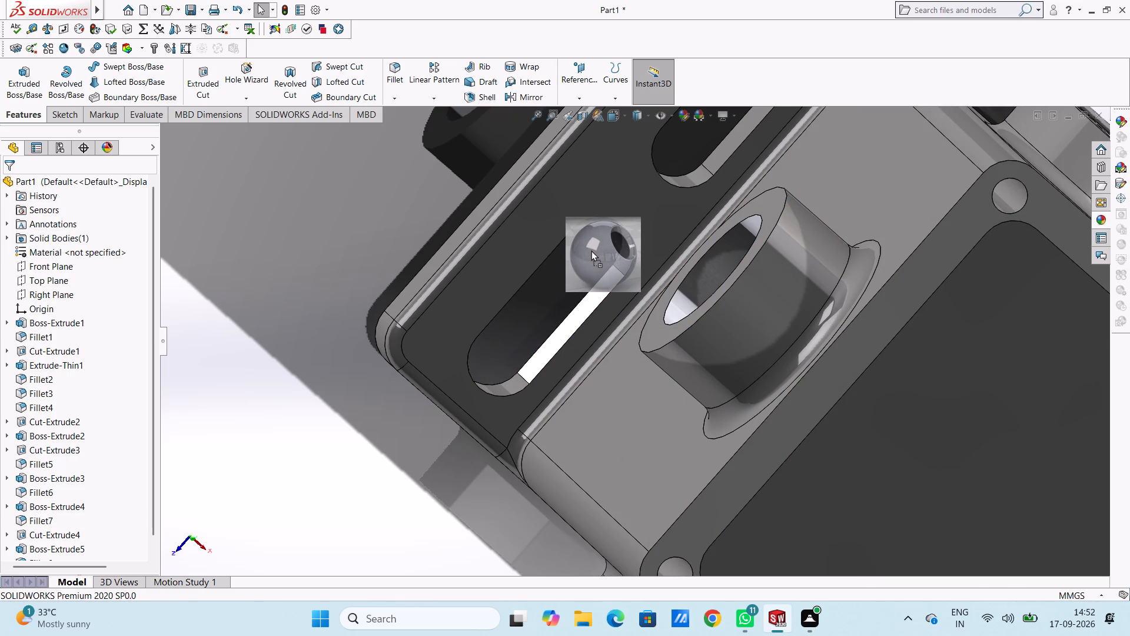
drag(591, 250, 612, 235)
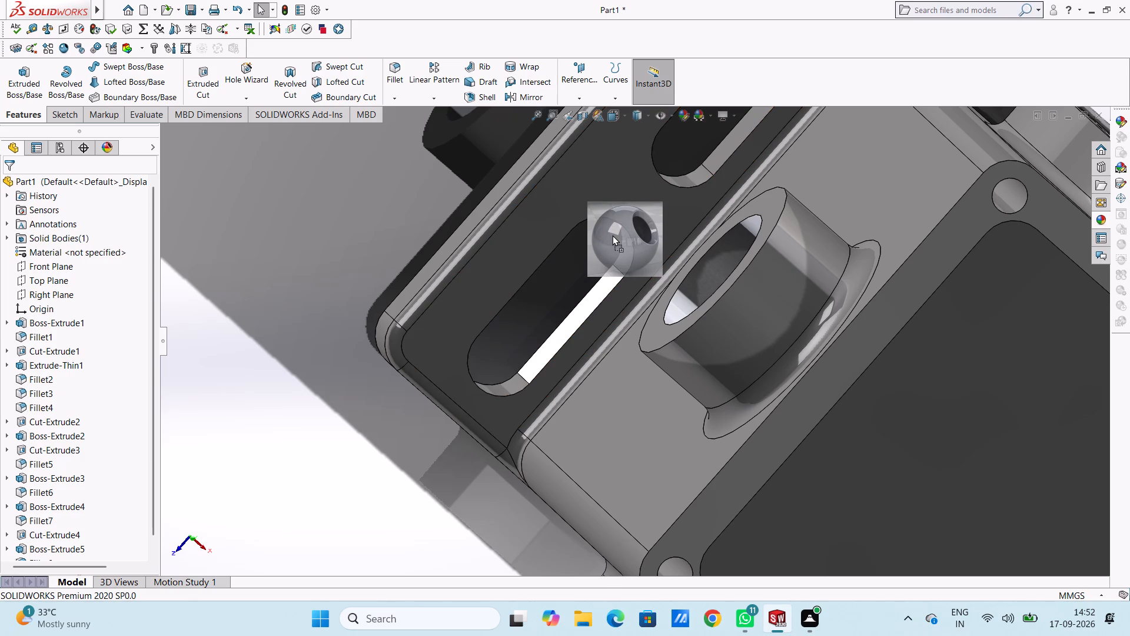
drag(612, 235, 564, 217)
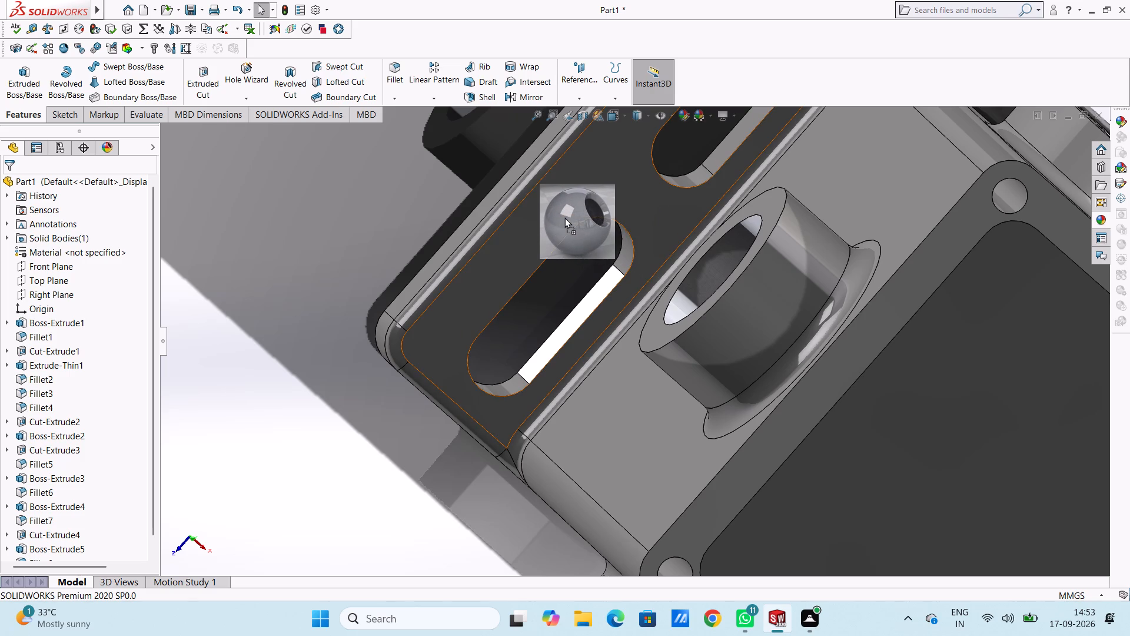
drag(564, 217, 579, 223)
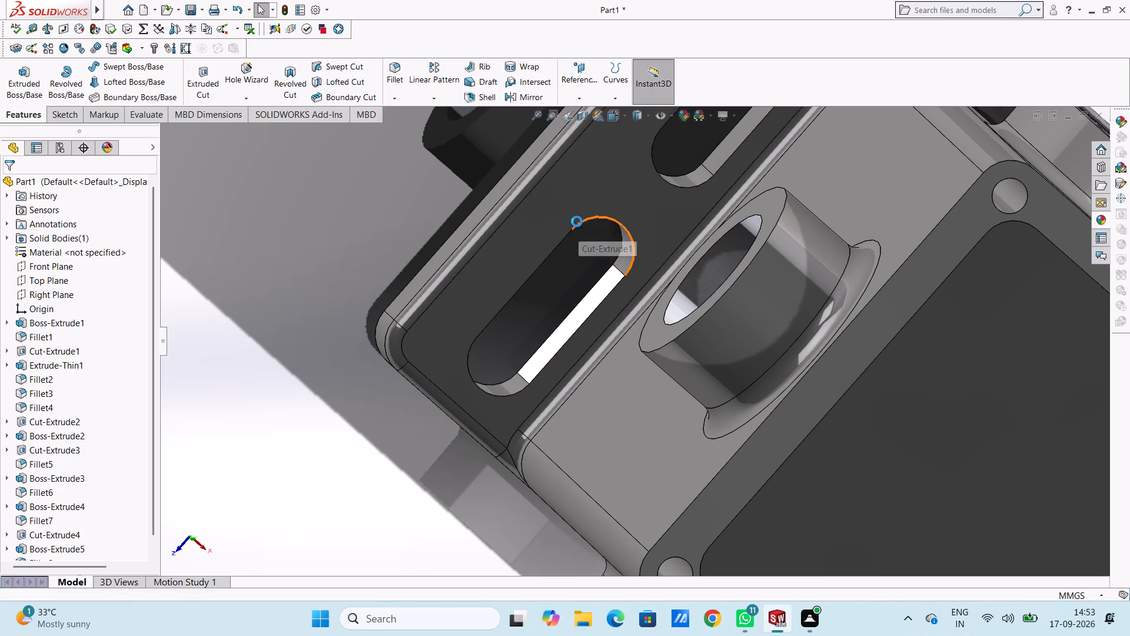
click(577, 221)
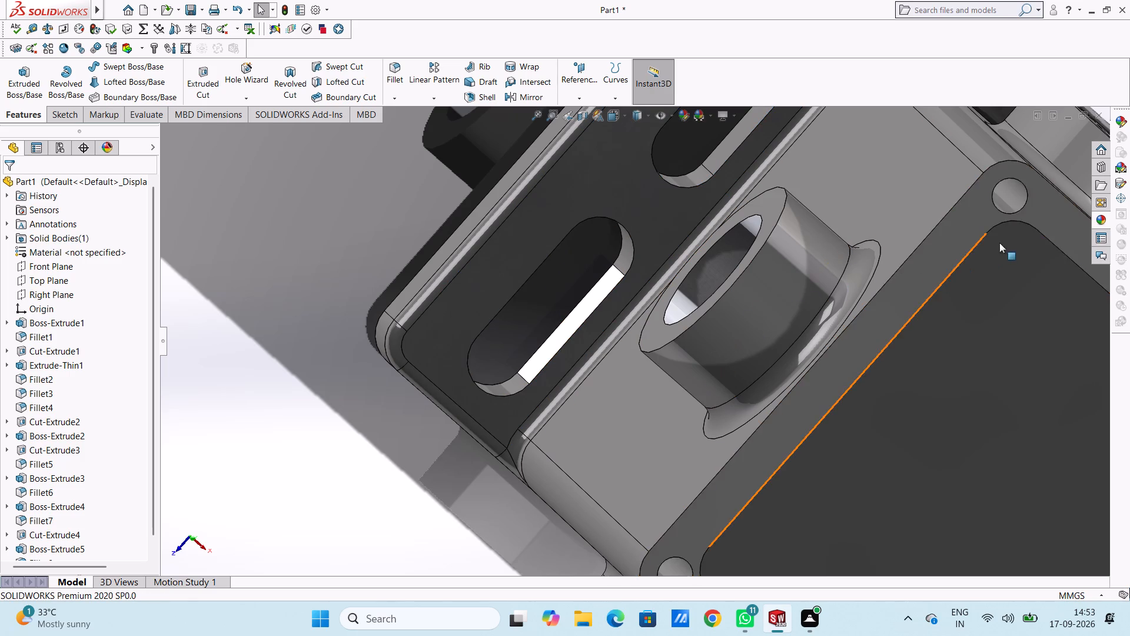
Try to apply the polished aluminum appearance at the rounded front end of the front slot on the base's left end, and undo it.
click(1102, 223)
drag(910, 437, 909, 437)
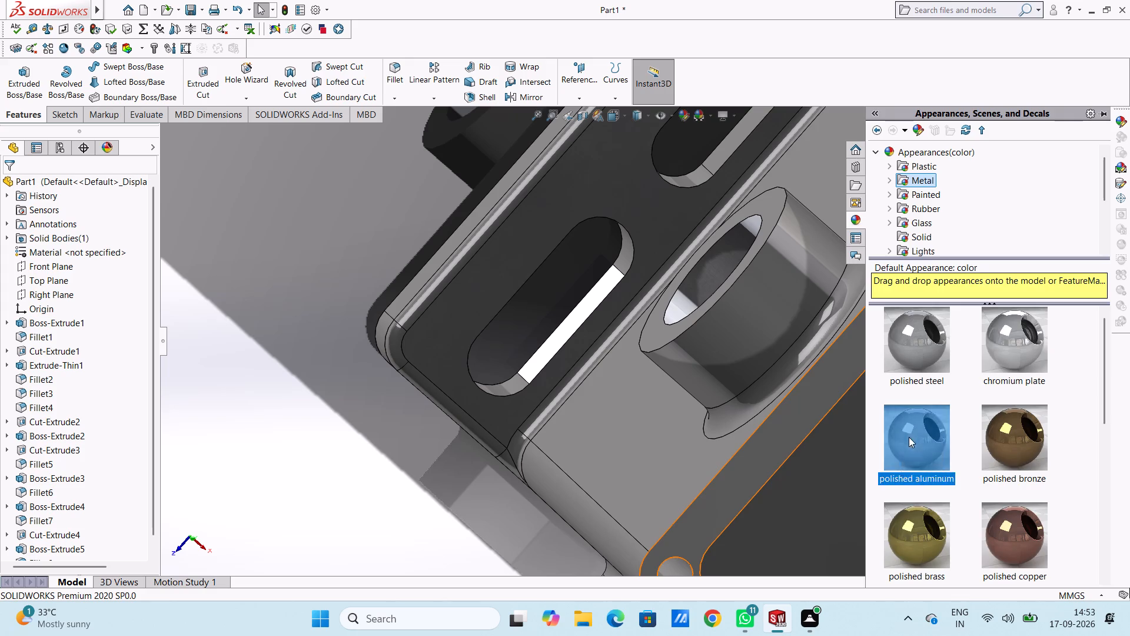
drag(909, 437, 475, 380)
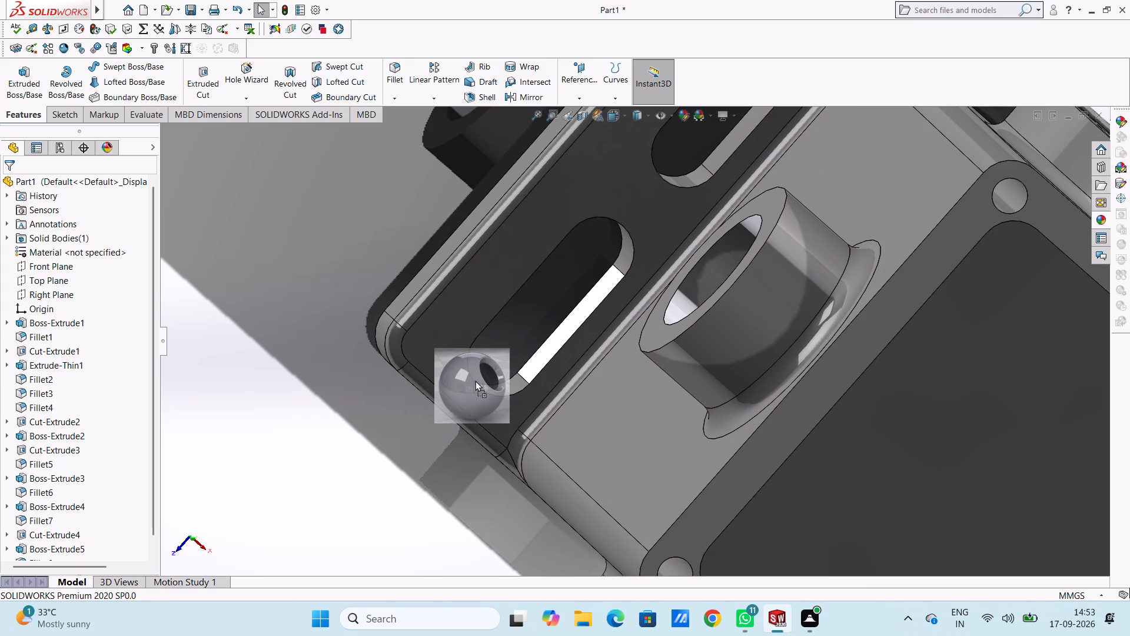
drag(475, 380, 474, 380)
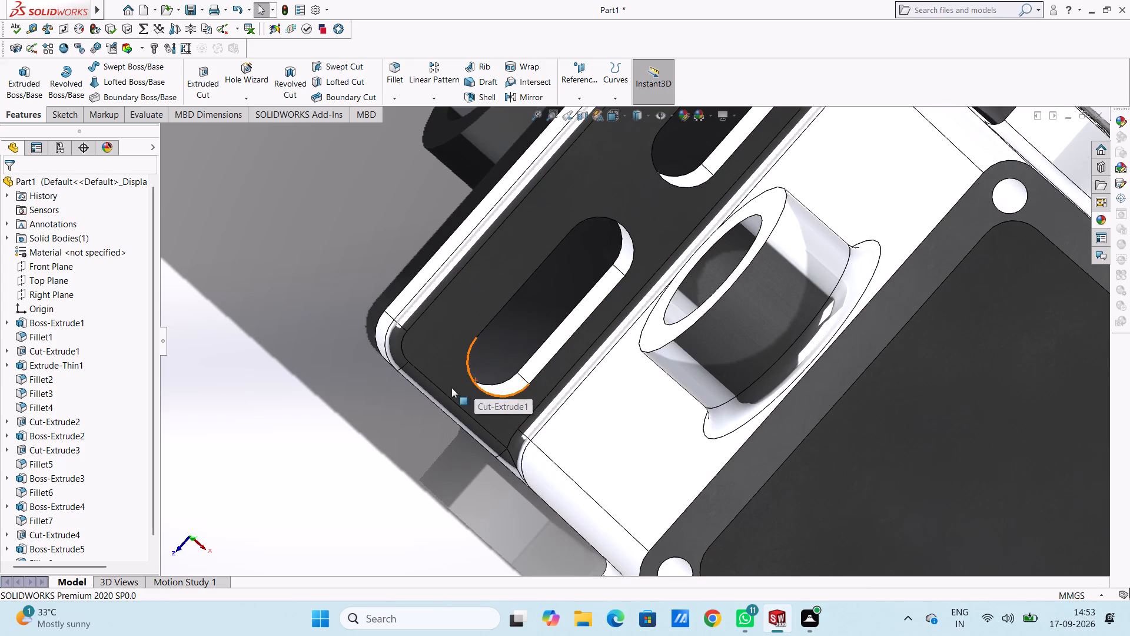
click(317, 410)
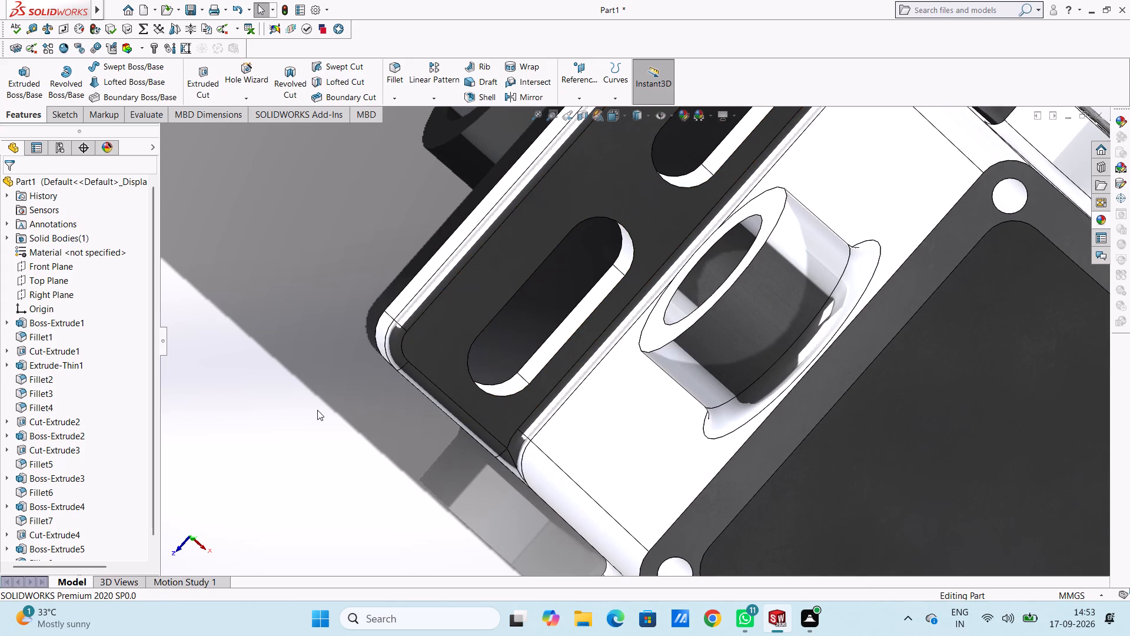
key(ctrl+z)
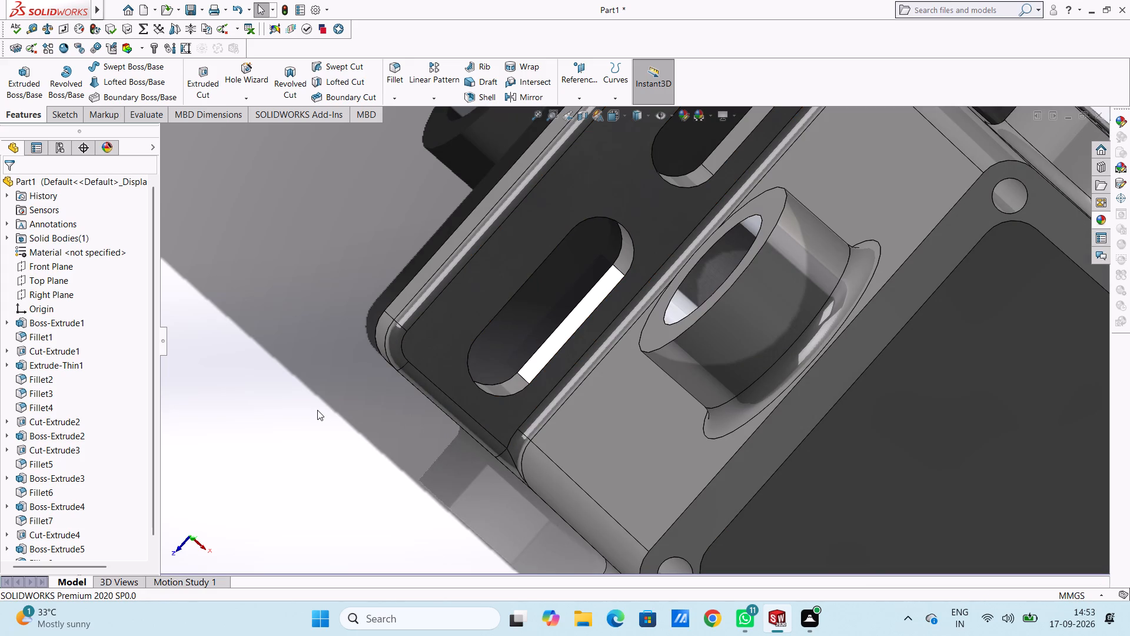
Apply the polished aluminum appearance to the rounded front end face of the front slot on the base's left end.
click(1101, 218)
scroll(503, 327, down, 5)
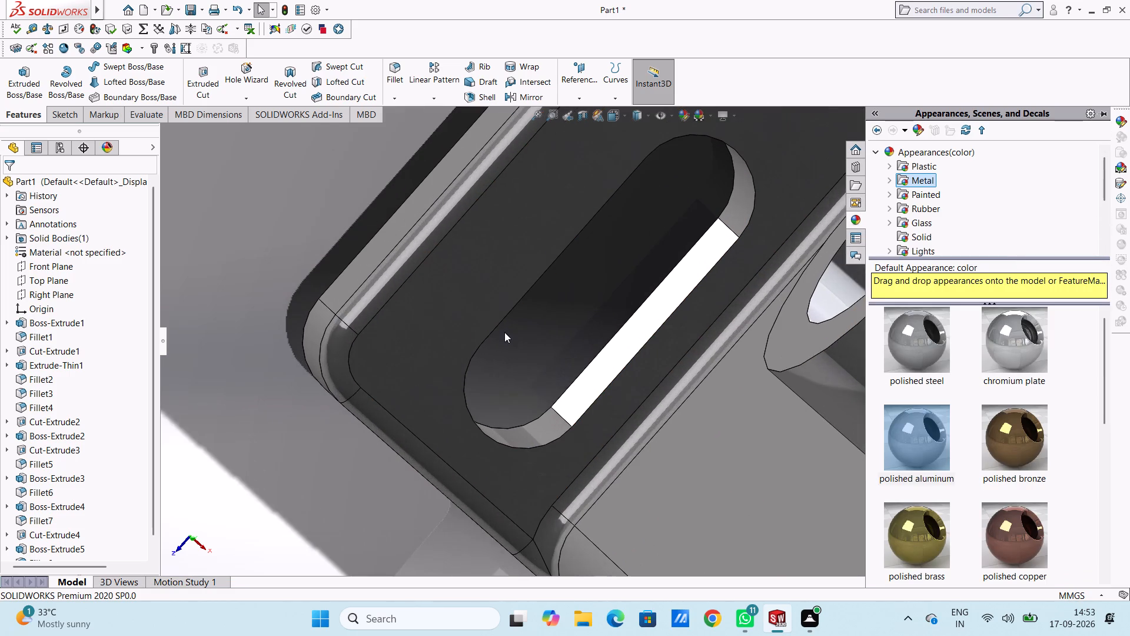
drag(924, 446, 510, 470)
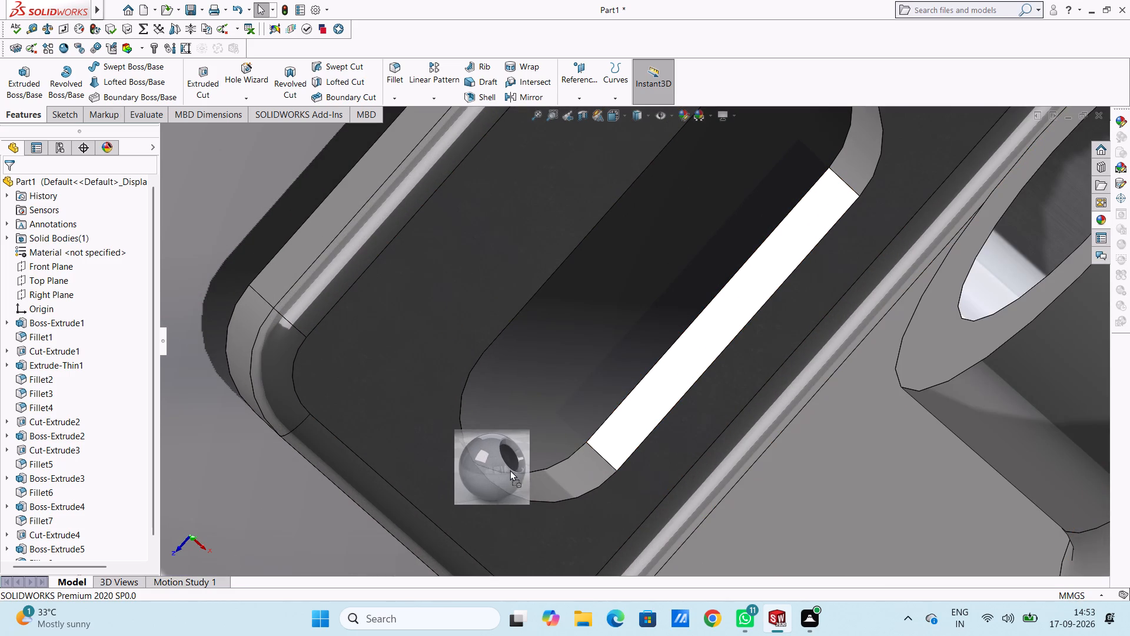
drag(510, 470, 536, 474)
click(536, 473)
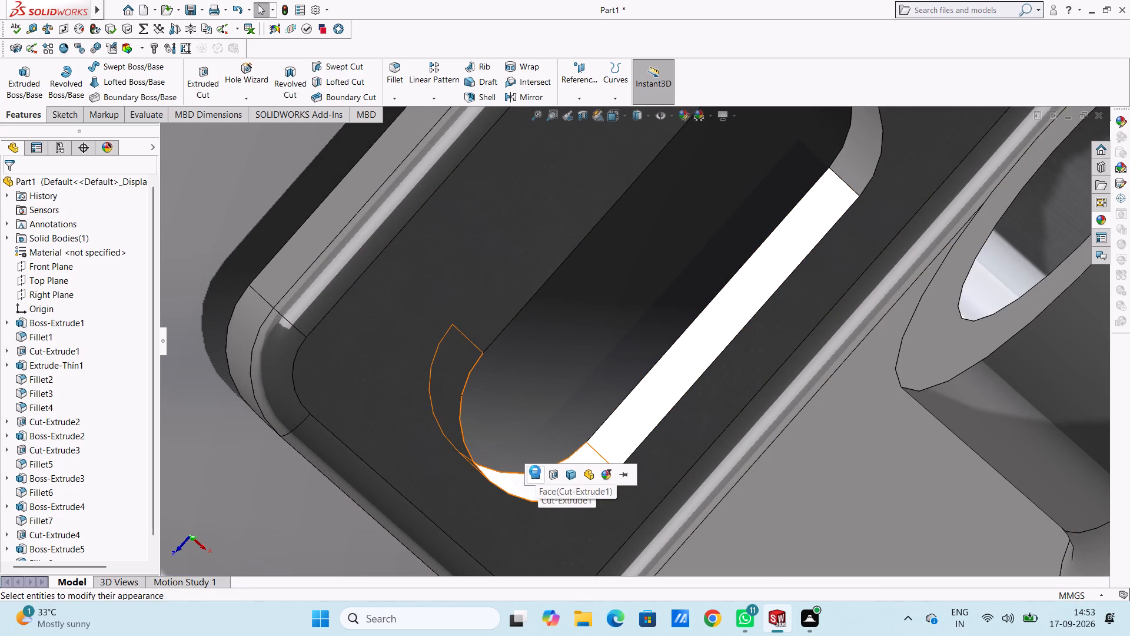
Apply the polished aluminum appearance to the rounded rear end face of the front slot on the base's left end.
scroll(545, 433, up, 6)
scroll(693, 271, down, 7)
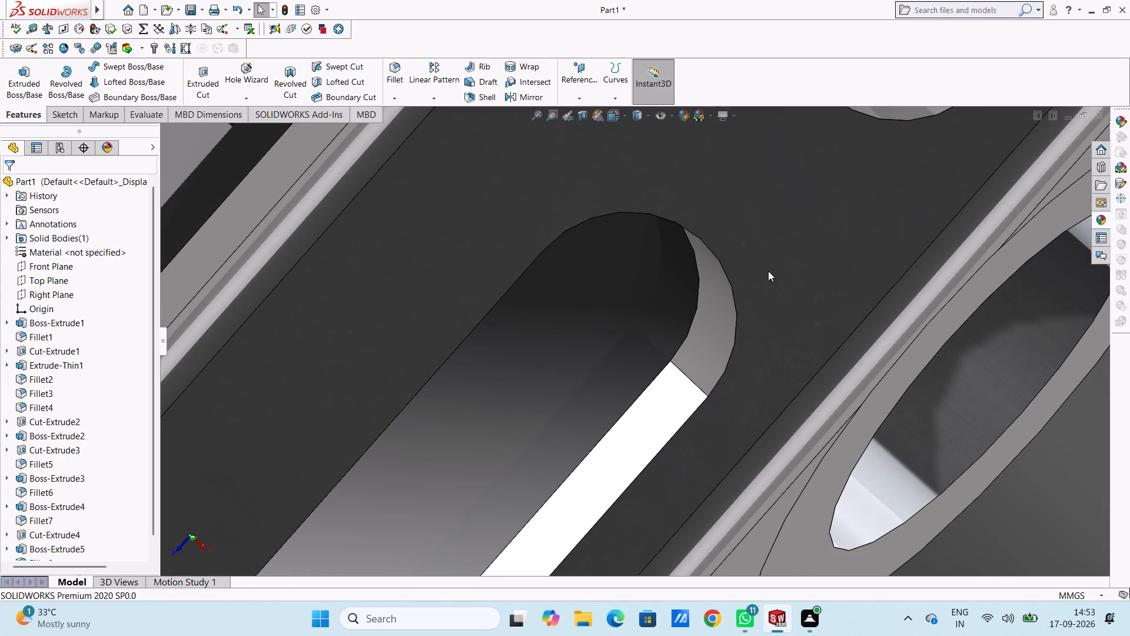
scroll(749, 271, down, 2)
click(1099, 221)
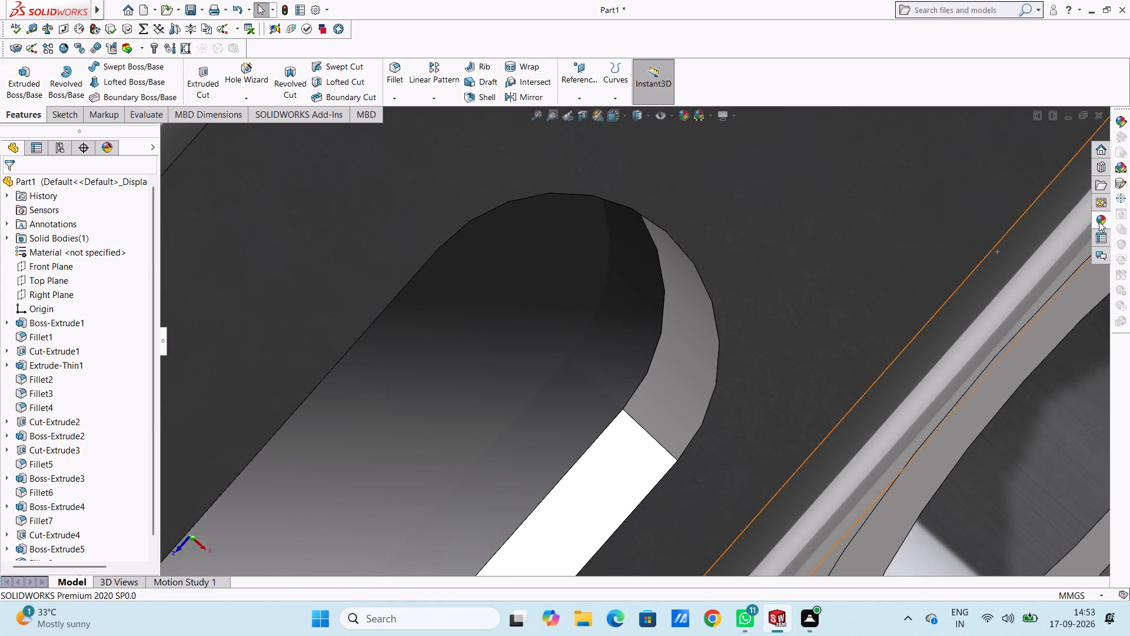
drag(920, 449, 677, 332)
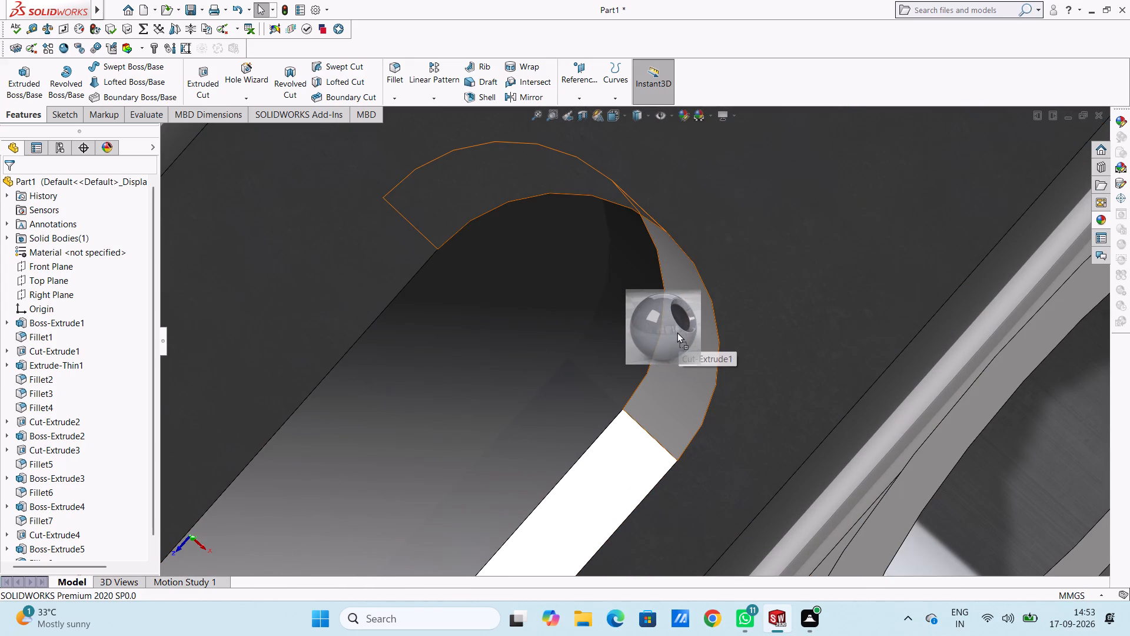
drag(677, 332, 674, 332)
click(672, 336)
Apply the polished aluminum appearance to the flat outer wall face of the front slot on the base's left end.
scroll(666, 337, up, 8)
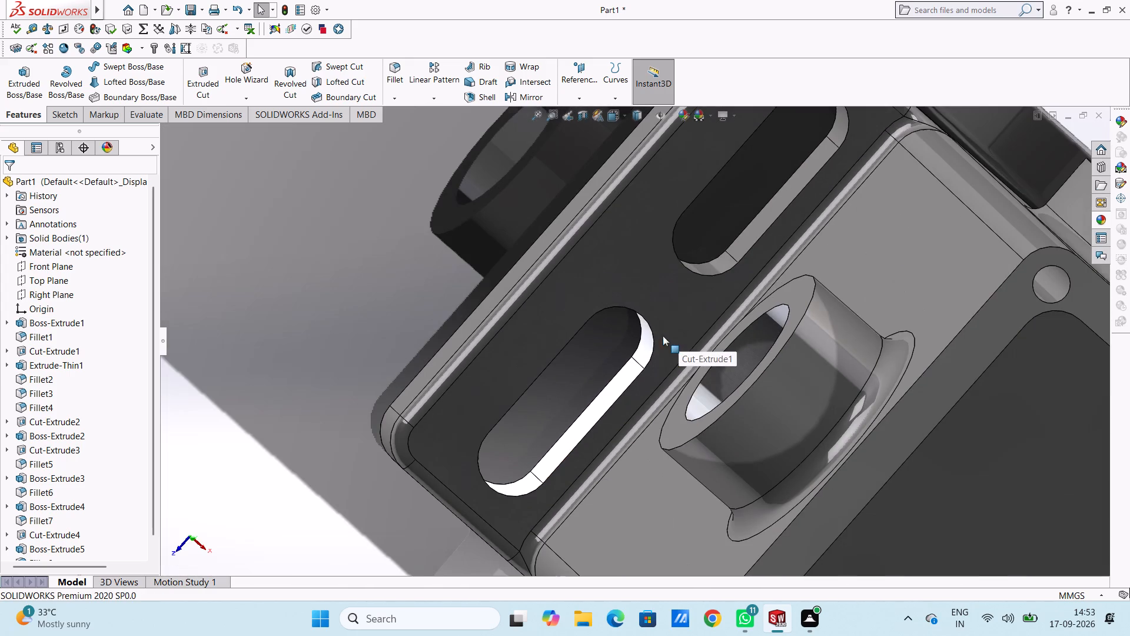
middle_drag(586, 371, 574, 315)
scroll(570, 333, up, 1)
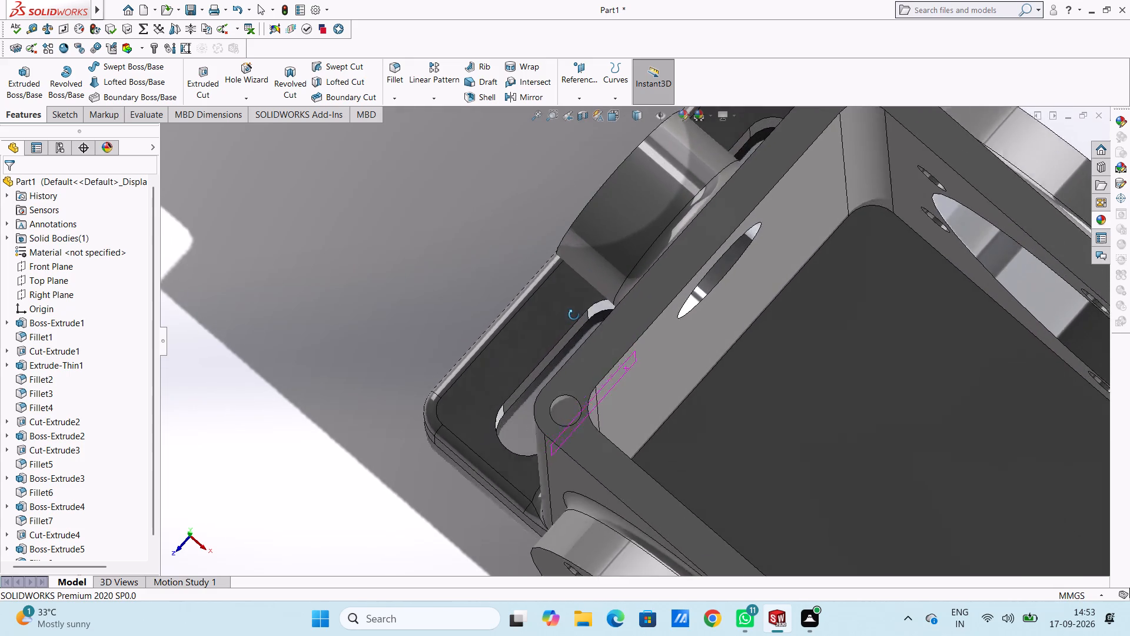
middle_drag(574, 315, 581, 305)
scroll(571, 351, down, 6)
scroll(594, 367, up, 1)
middle_drag(595, 367, 580, 360)
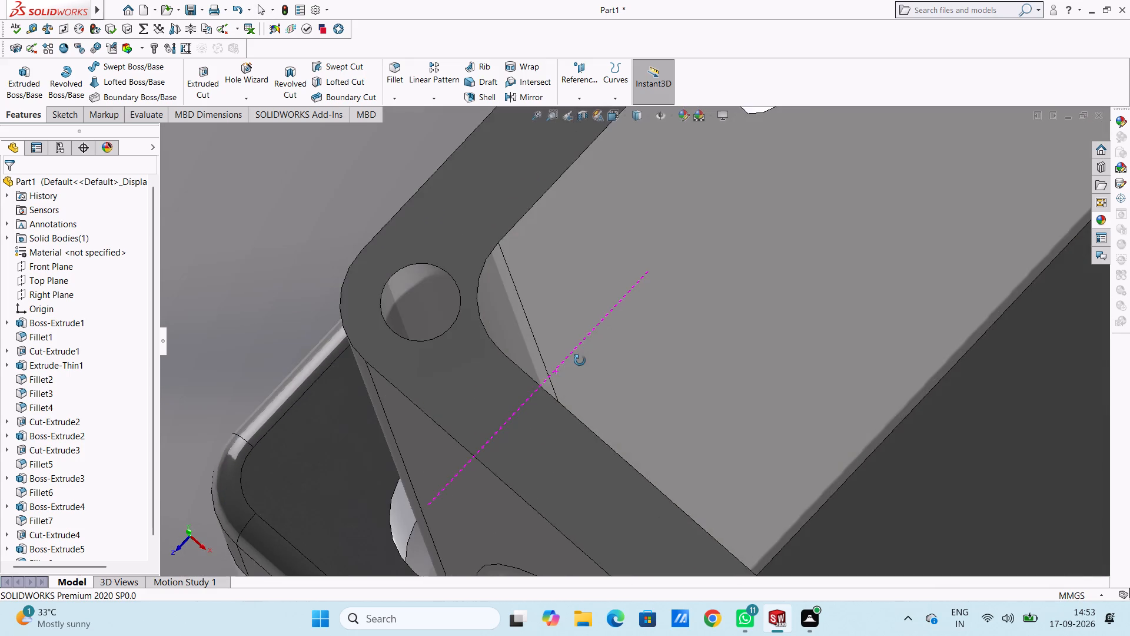
middle_drag(580, 360, 596, 357)
scroll(593, 359, down, 6)
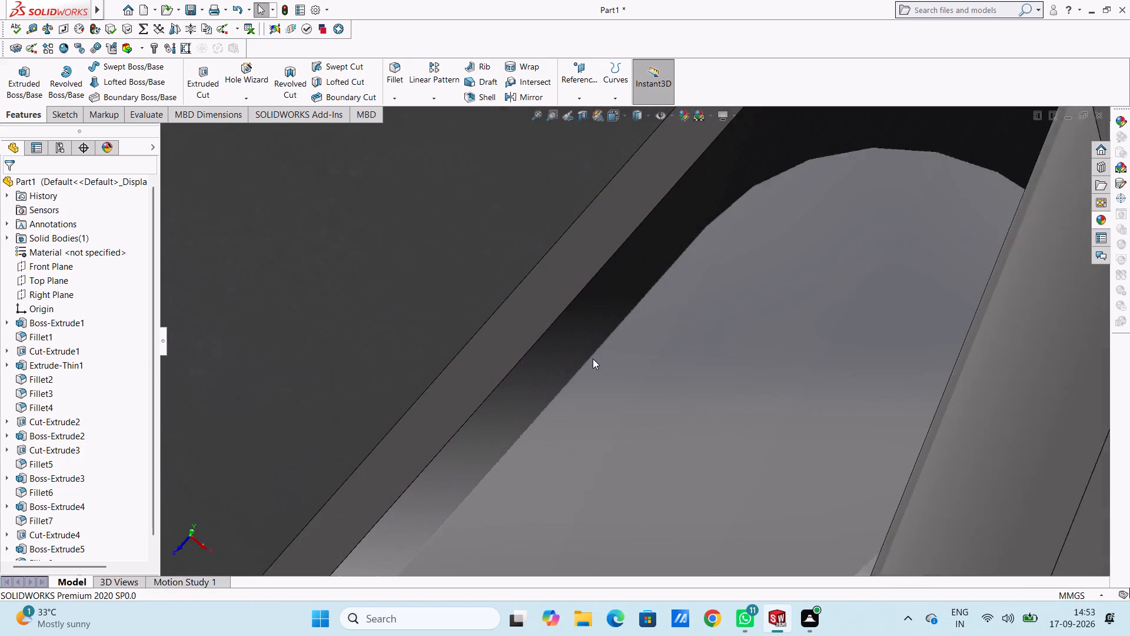
scroll(593, 359, down, 1)
click(1099, 221)
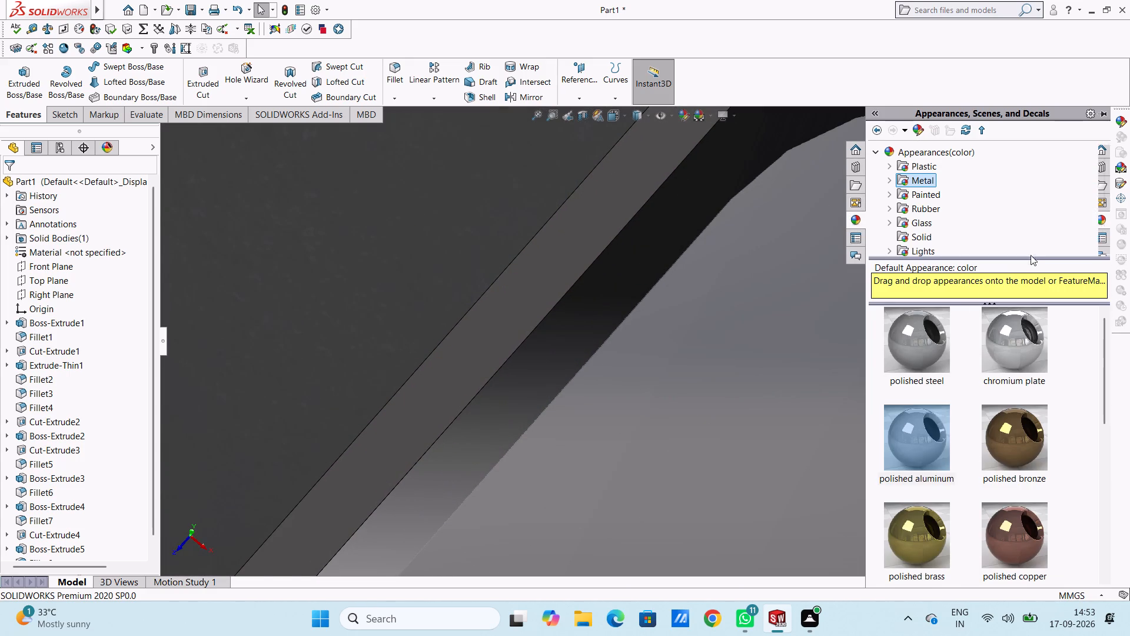
drag(905, 450, 489, 365)
click(485, 367)
Apply the polished aluminum appearance to the flat inner wall face of the rear slot on the base's left end.
scroll(485, 367, up, 11)
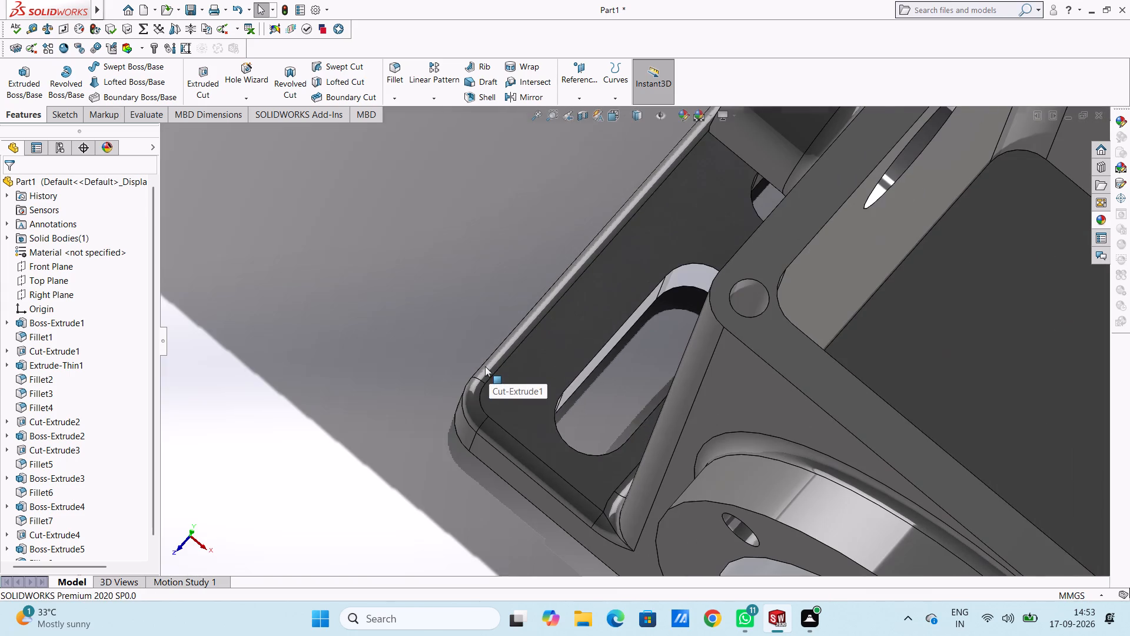
middle_drag(674, 257, 670, 338)
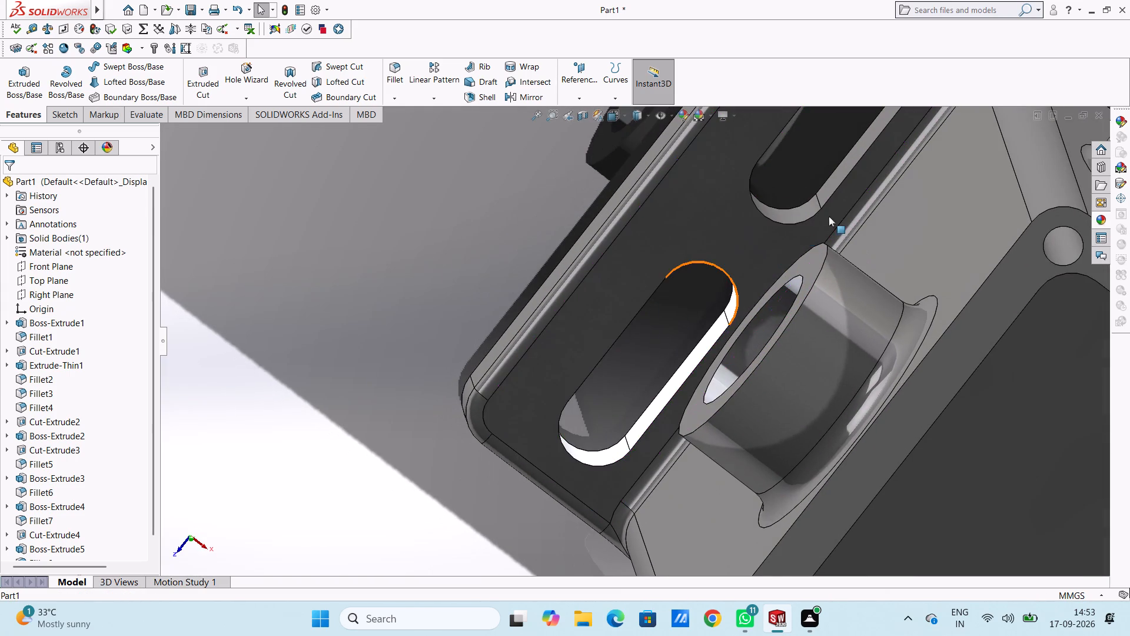
scroll(842, 194, up, 6)
scroll(730, 268, down, 5)
scroll(624, 240, down, 6)
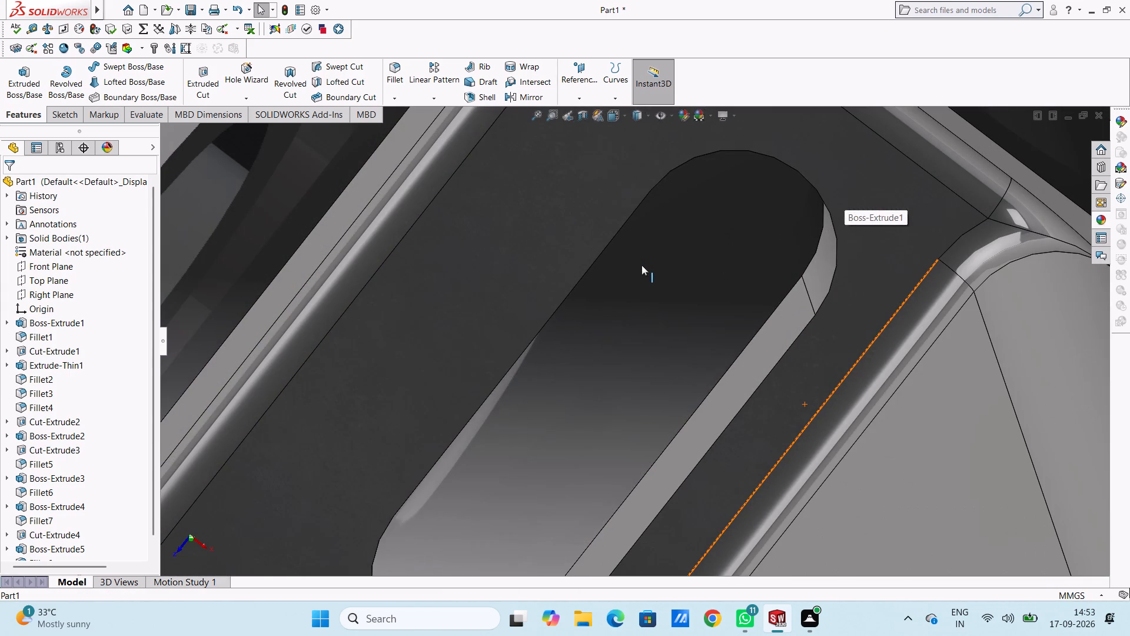
click(1099, 220)
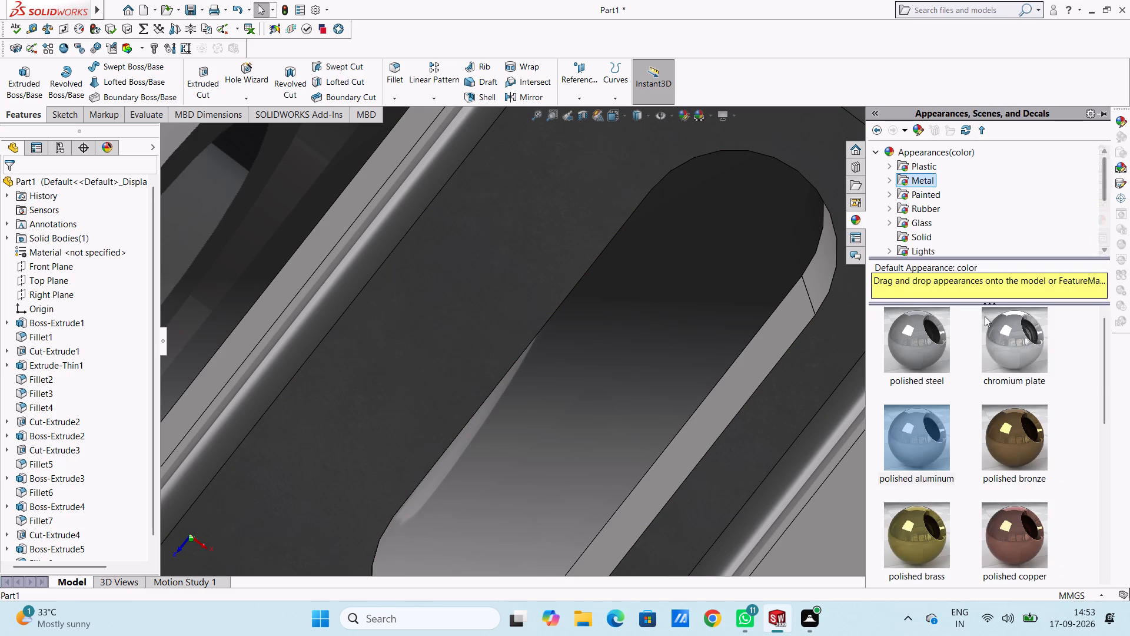
drag(904, 436, 725, 371)
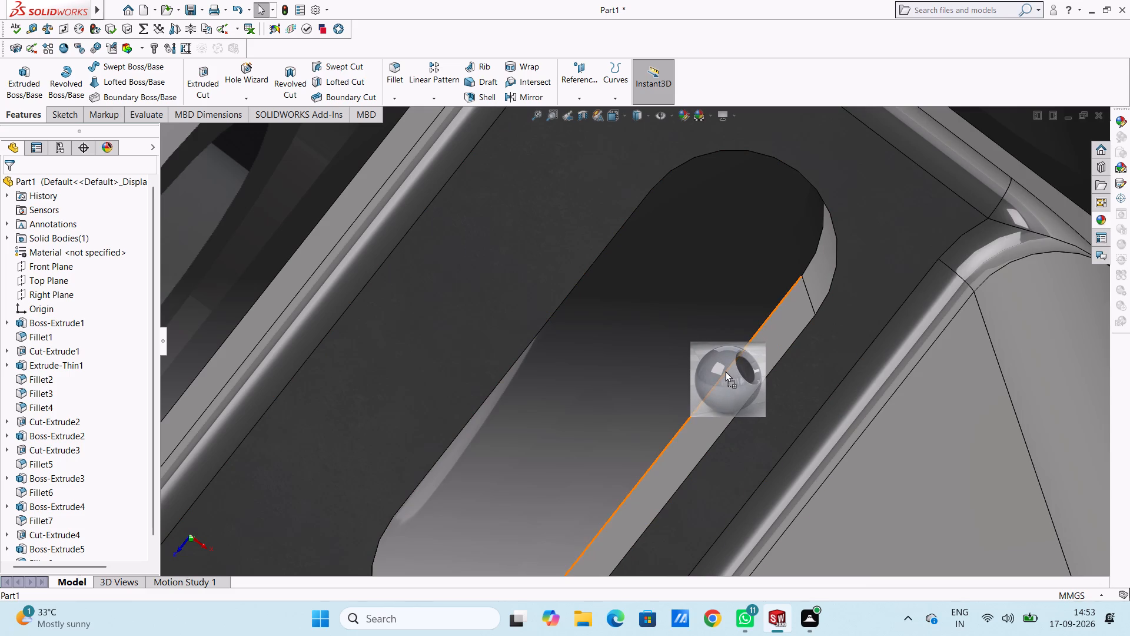
drag(725, 371, 732, 381)
click(730, 382)
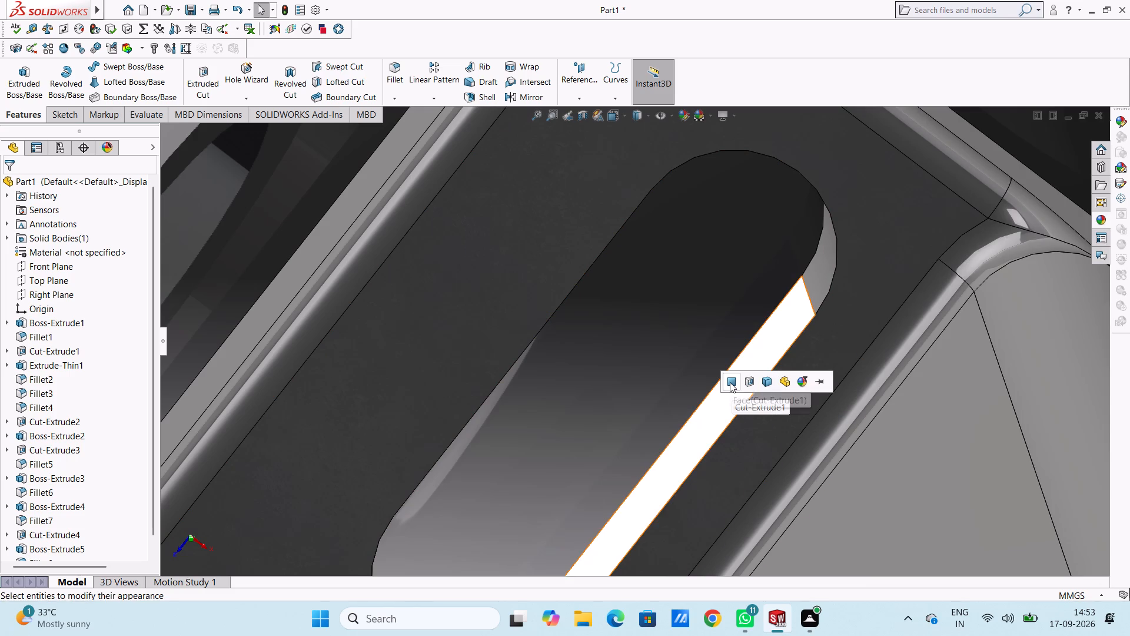
Apply the polished aluminum appearance to the rounded rear end face of the rear slot on the base's left end.
click(1105, 222)
drag(923, 428, 908, 420)
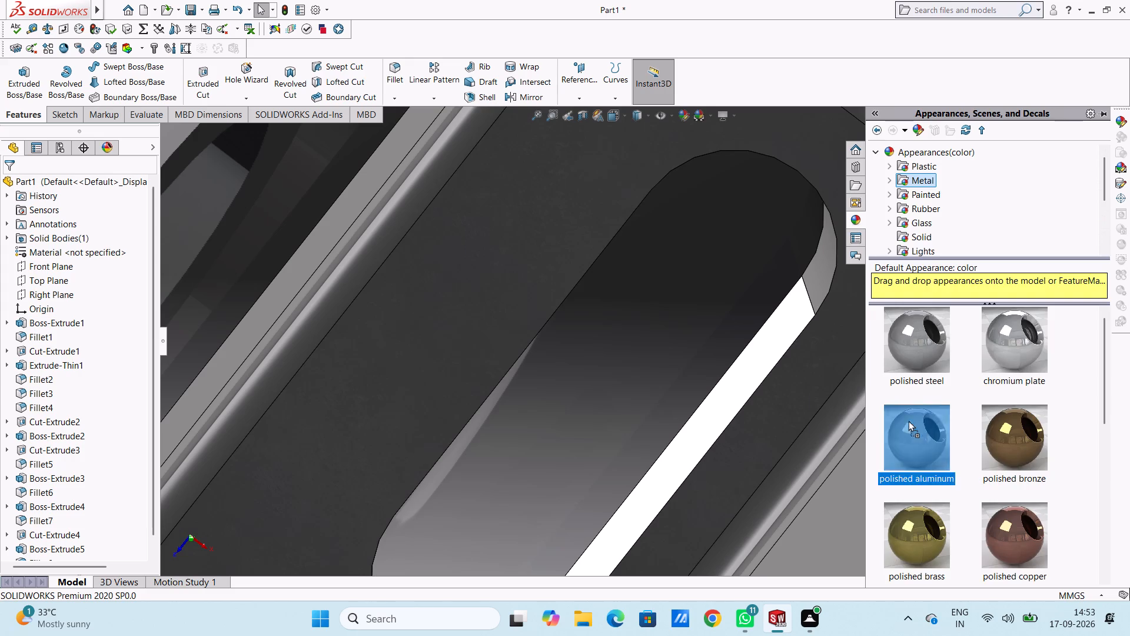
drag(908, 420, 820, 243)
click(820, 243)
Apply the polished aluminum appearance to the flat outer wall face of the rear slot on the base's left end.
middle_drag(726, 264, 699, 249)
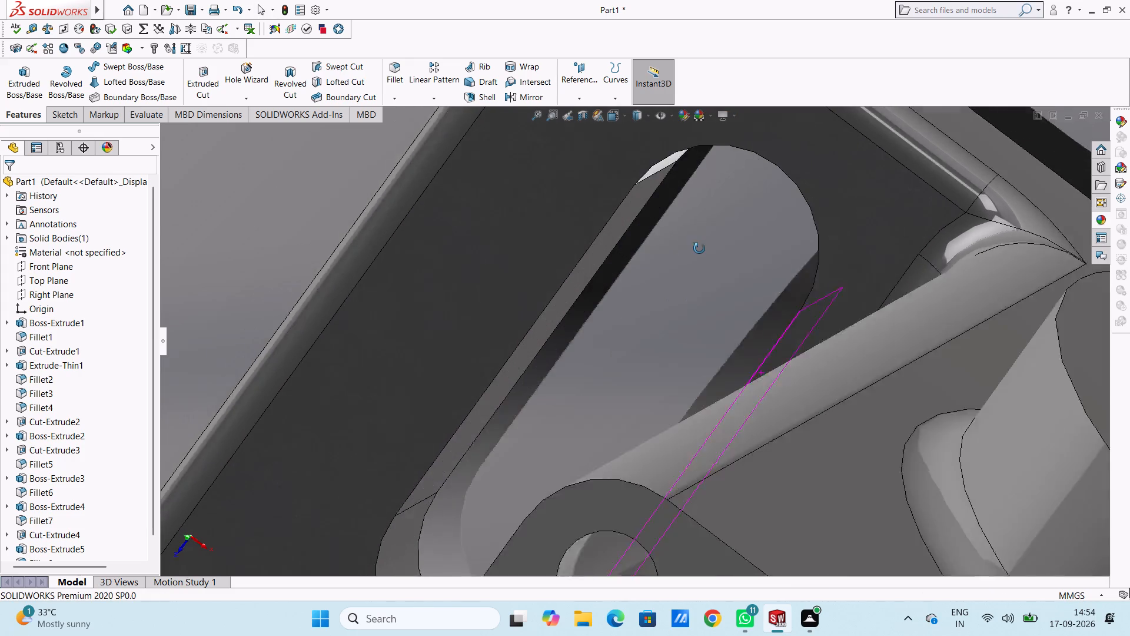
middle_drag(699, 249, 698, 247)
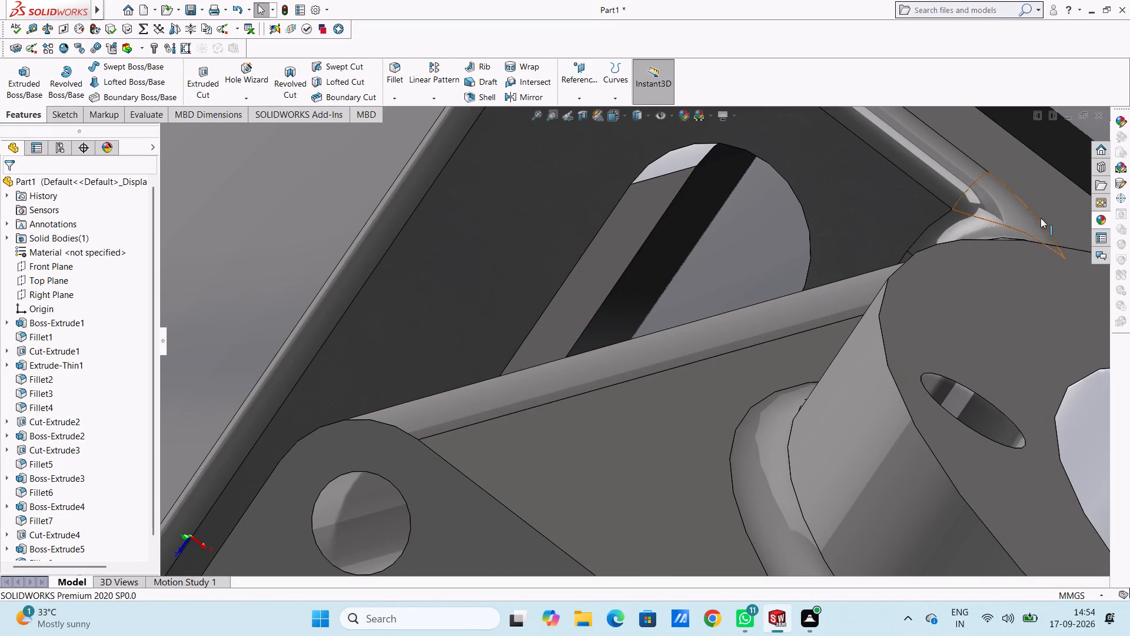
click(1097, 220)
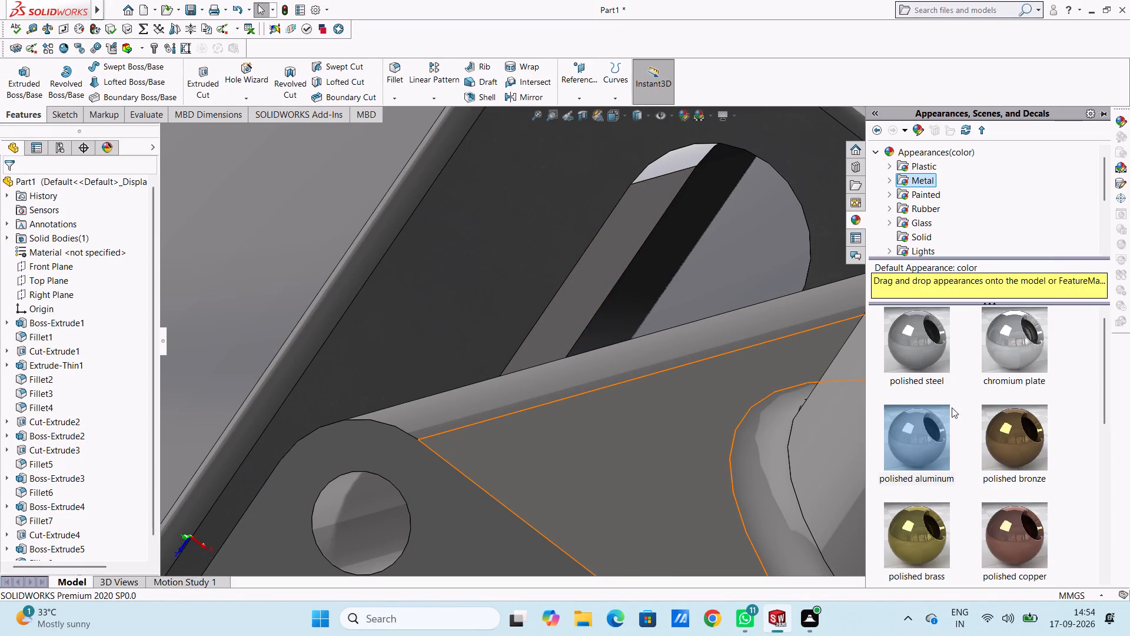
drag(908, 432, 625, 231)
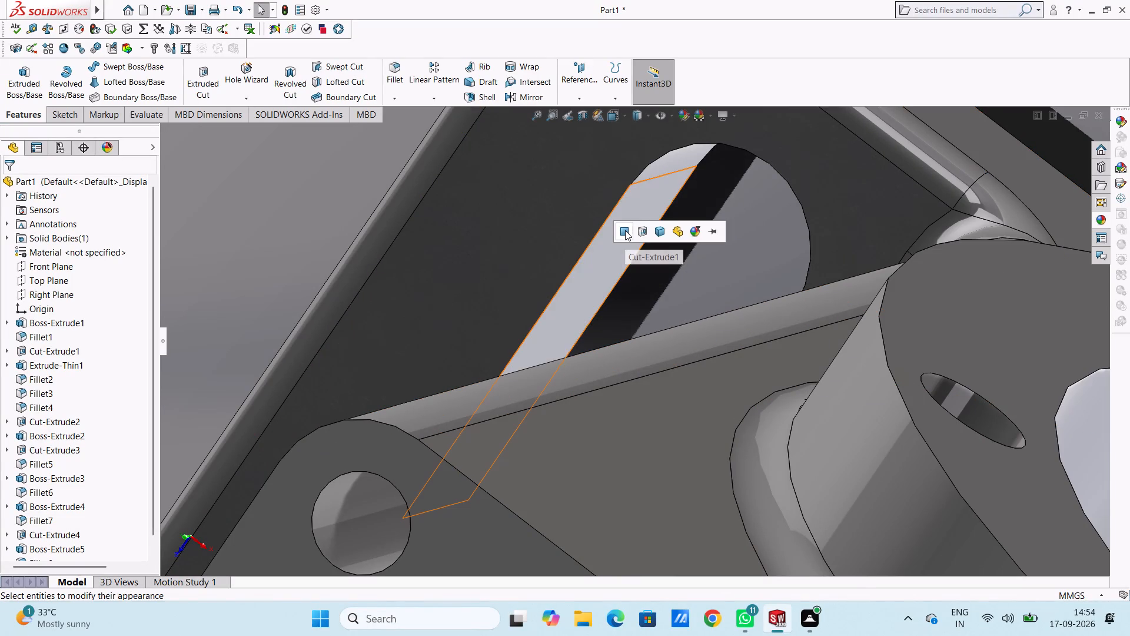
click(625, 230)
Apply the polished aluminum appearance to the rounded front end face of the rear slot on the base's left end.
scroll(629, 238, up, 5)
middle_drag(635, 249, 666, 270)
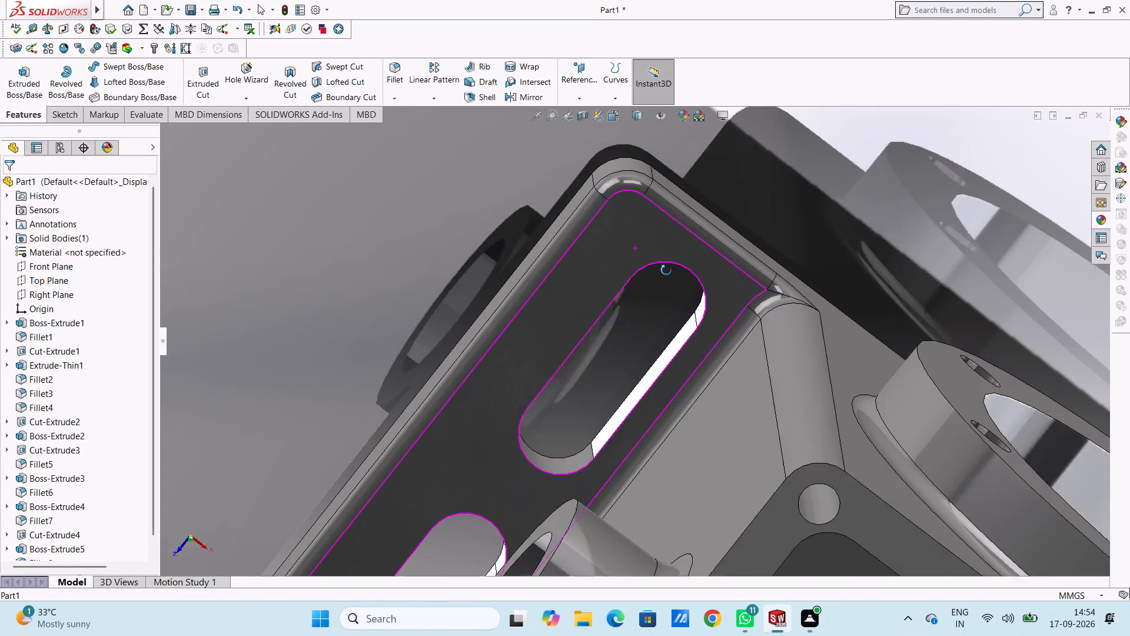
middle_drag(666, 270, 667, 271)
scroll(576, 396, down, 5)
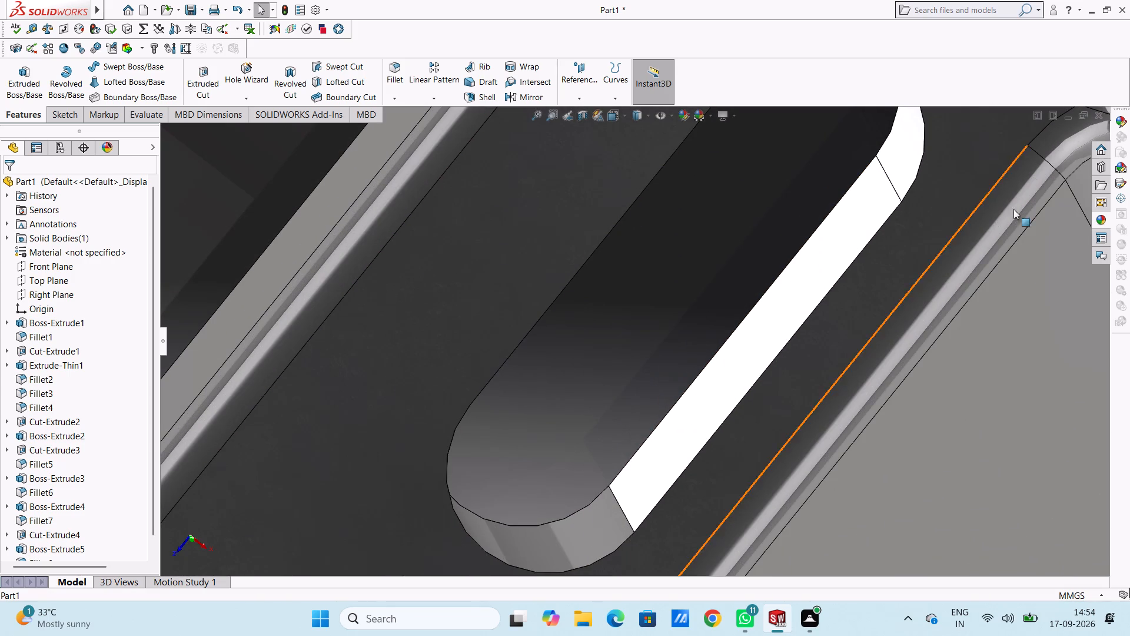
click(1099, 224)
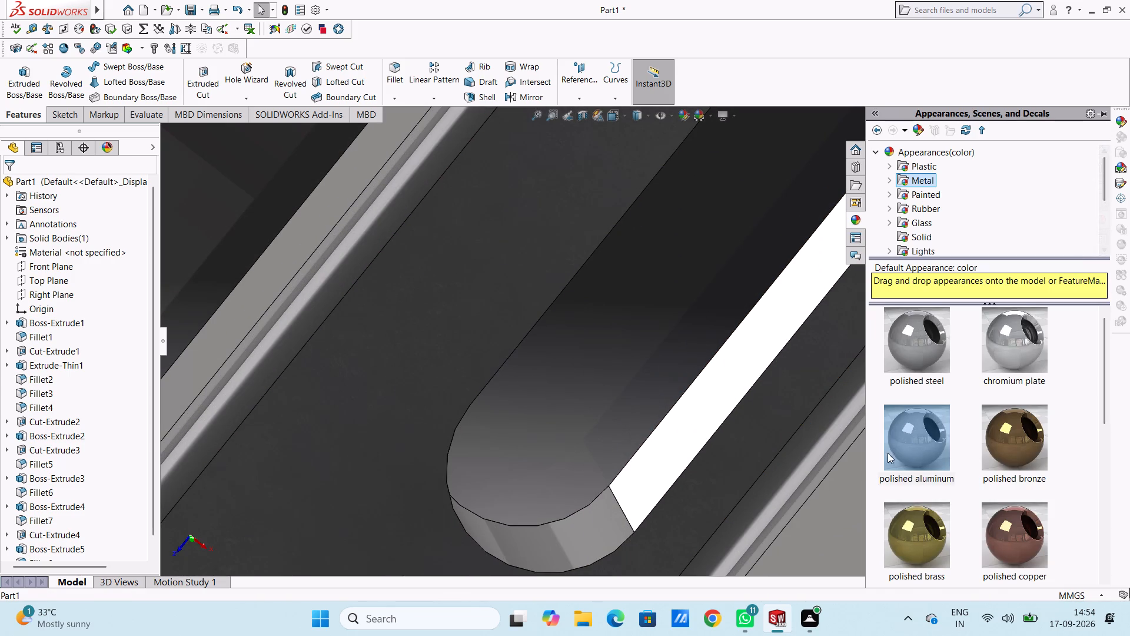
drag(909, 432, 508, 533)
click(507, 533)
Apply the chromium plate appearance to the top bolt-hole face of the front flange ring.
scroll(510, 527, up, 12)
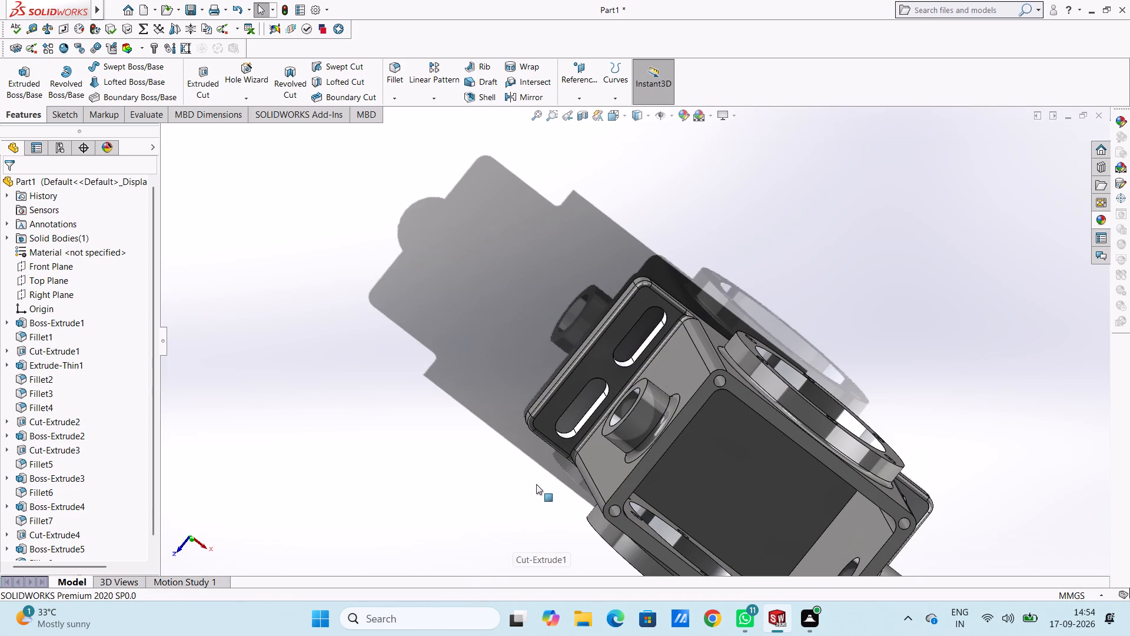
scroll(727, 476, up, 1)
middle_drag(735, 475, 717, 419)
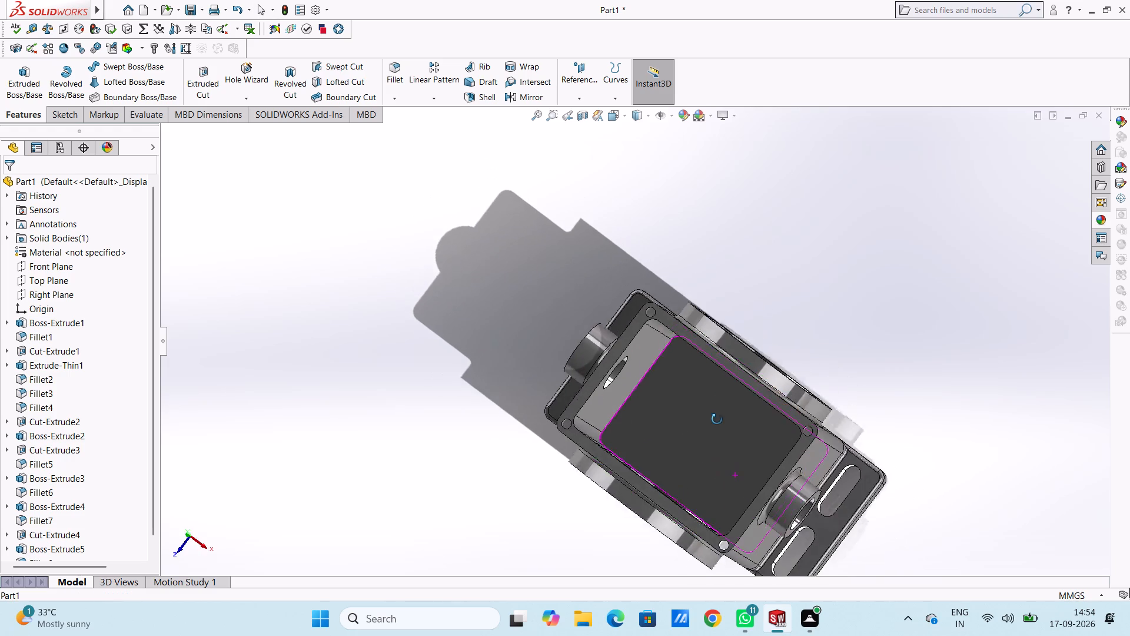
middle_drag(717, 419, 787, 215)
scroll(739, 314, down, 4)
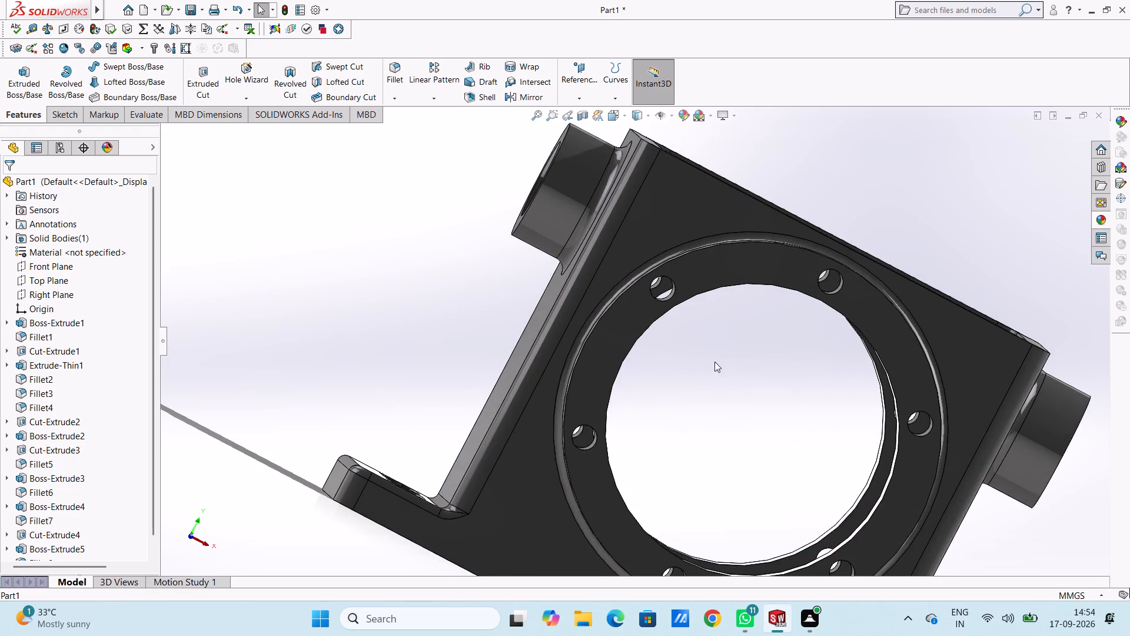
middle_drag(730, 388, 682, 408)
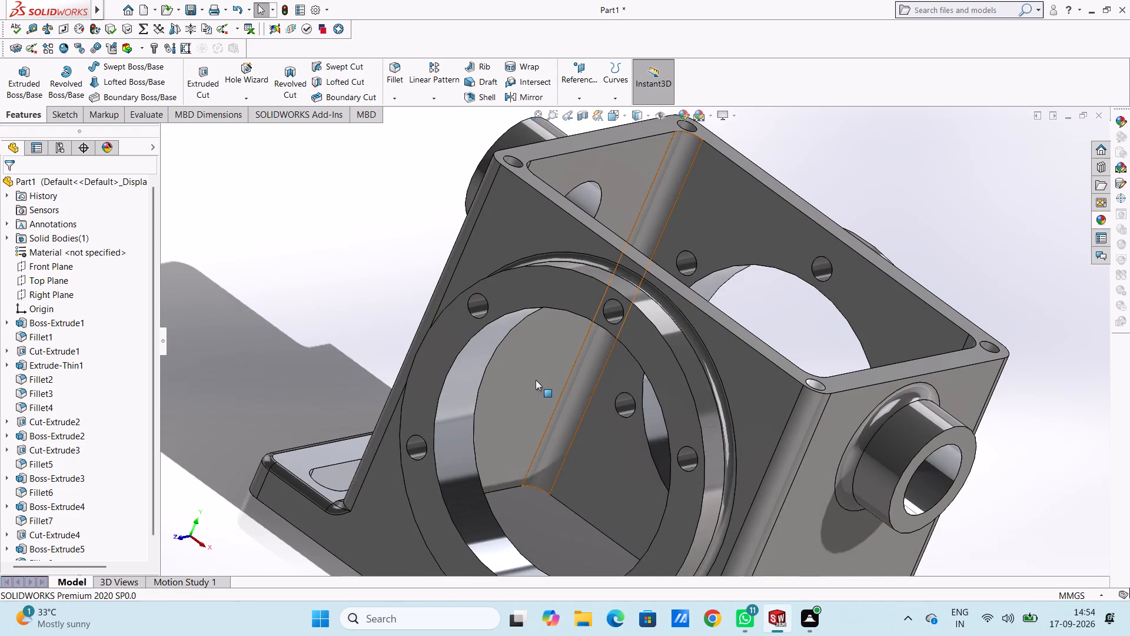
scroll(536, 380, down, 6)
click(1101, 221)
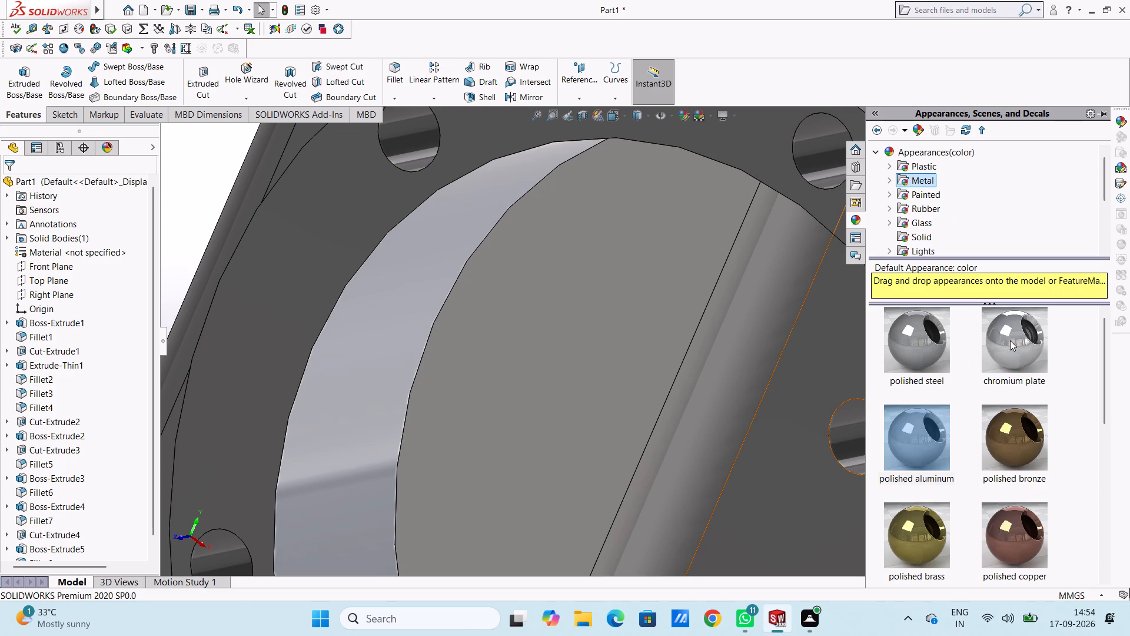
drag(1011, 340, 817, 154)
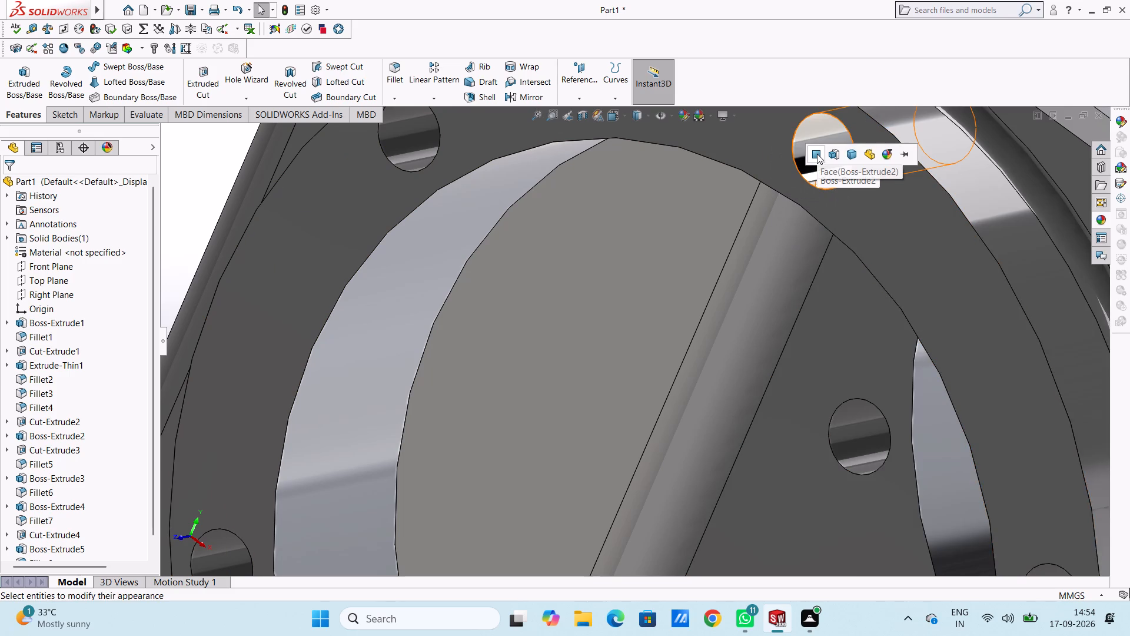
click(817, 154)
Apply the chromium plate appearance to the upper-left bolt-hole face of the front flange ring.
scroll(813, 171, up, 5)
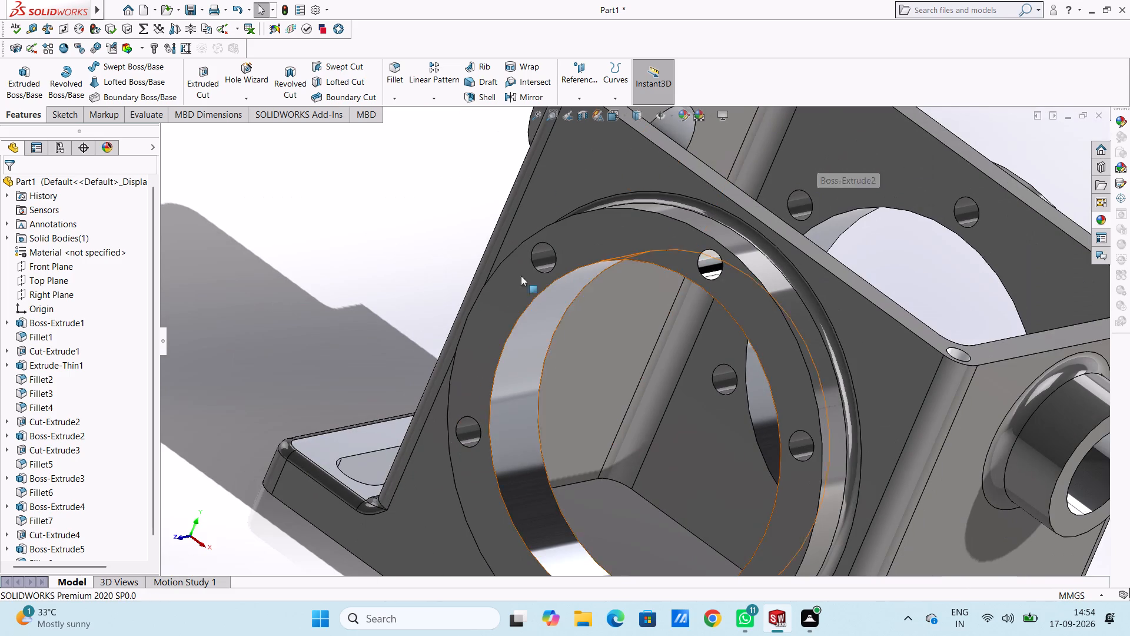
scroll(560, 275, down, 4)
click(1097, 222)
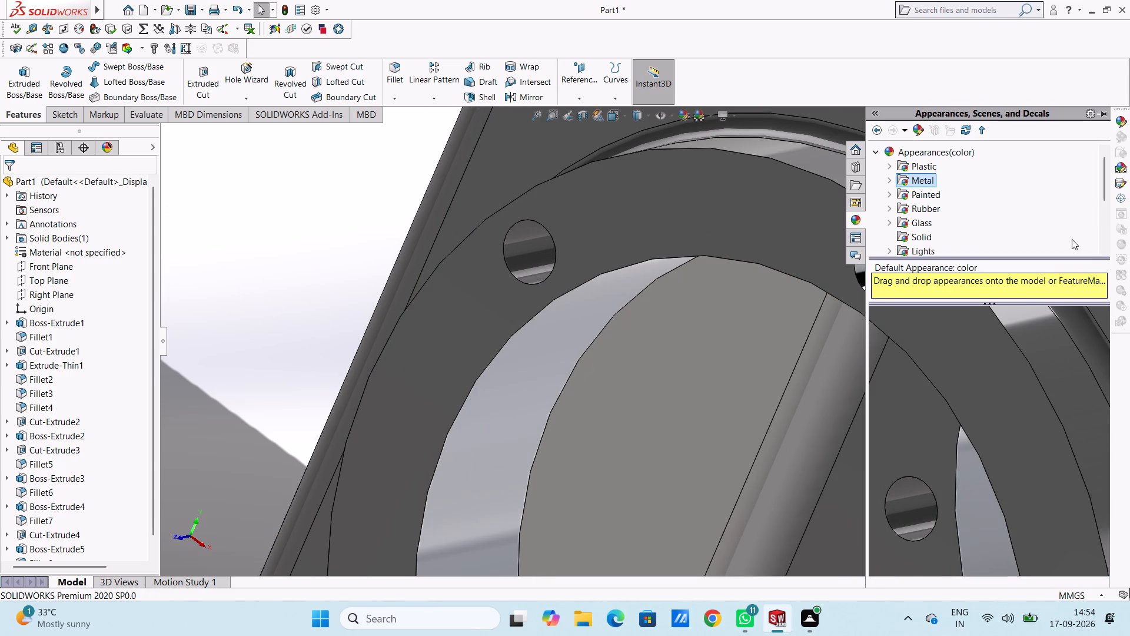
drag(1006, 332, 513, 253)
click(511, 252)
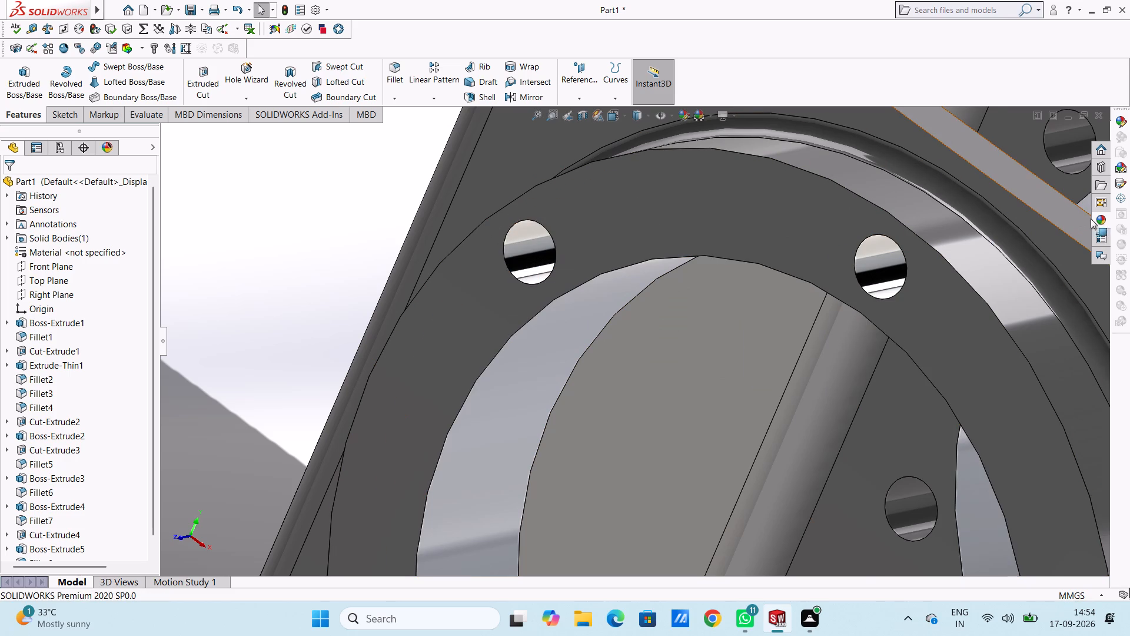
Apply the chromium plate appearance to the lower-left bolt-hole face of the front flange ring.
click(1095, 220)
scroll(429, 453, up, 1)
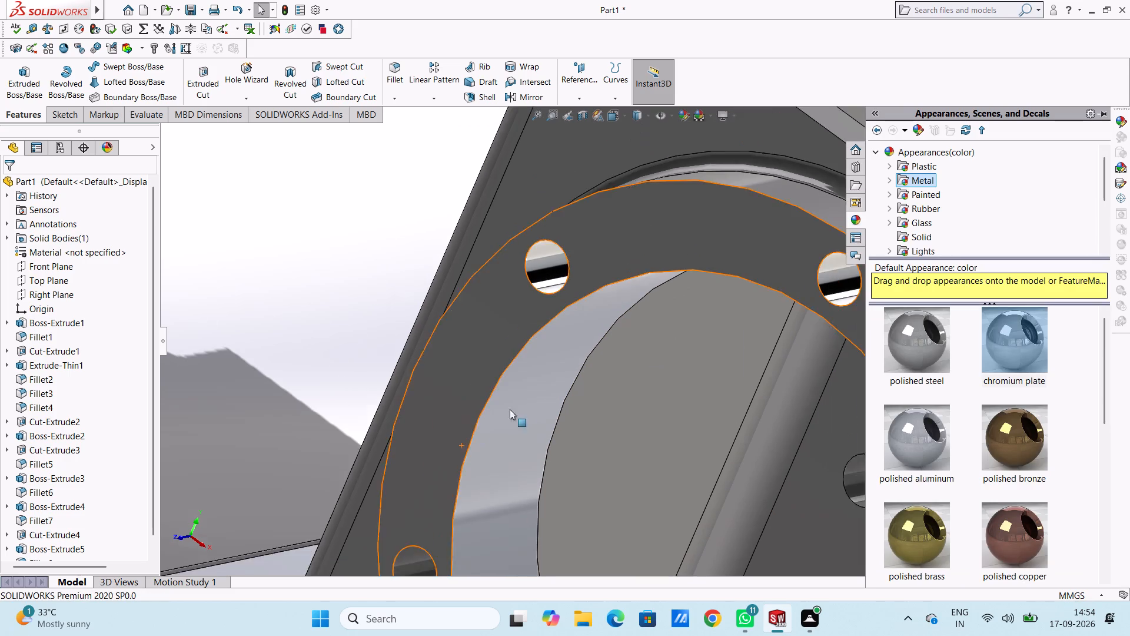
scroll(510, 409, up, 2)
scroll(628, 440, up, 4)
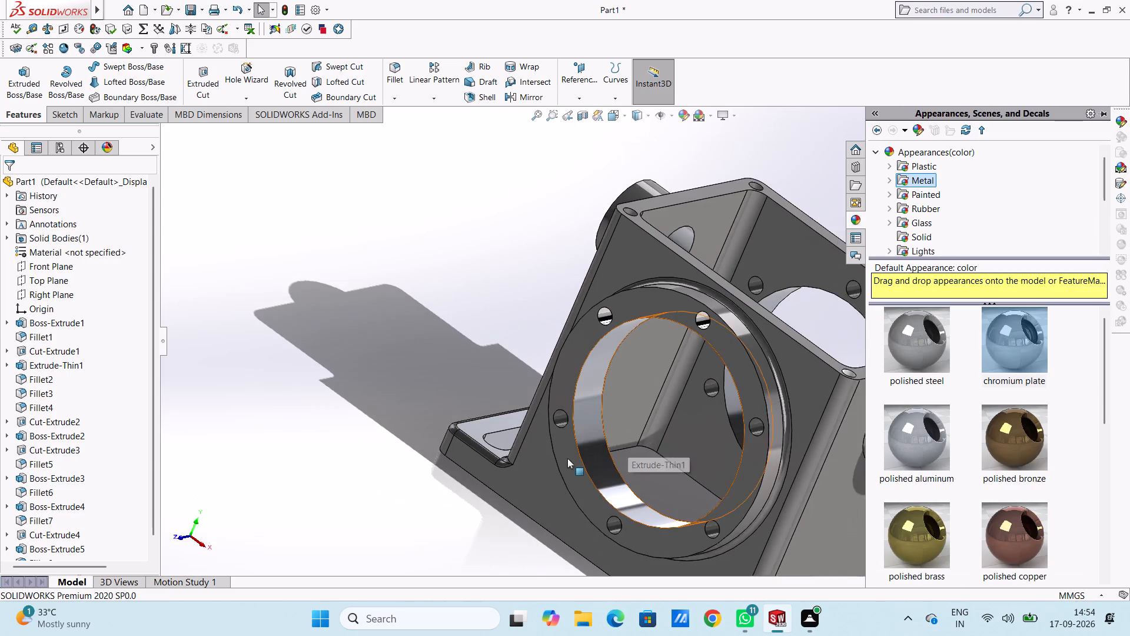
scroll(567, 459, down, 6)
click(929, 438)
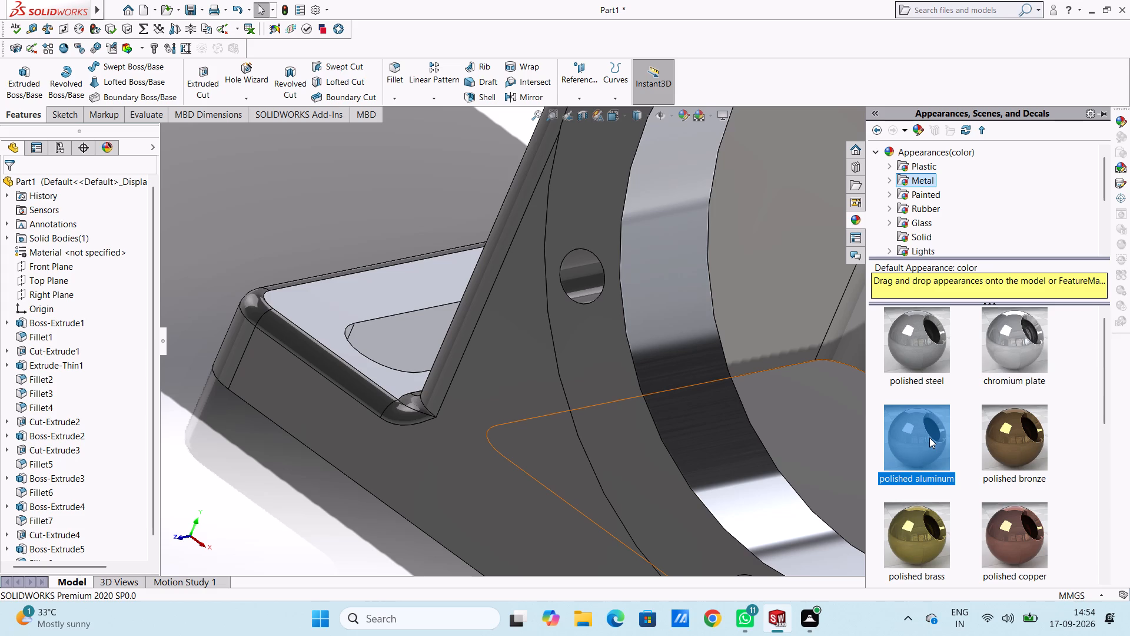
click(1021, 334)
drag(1015, 349, 564, 281)
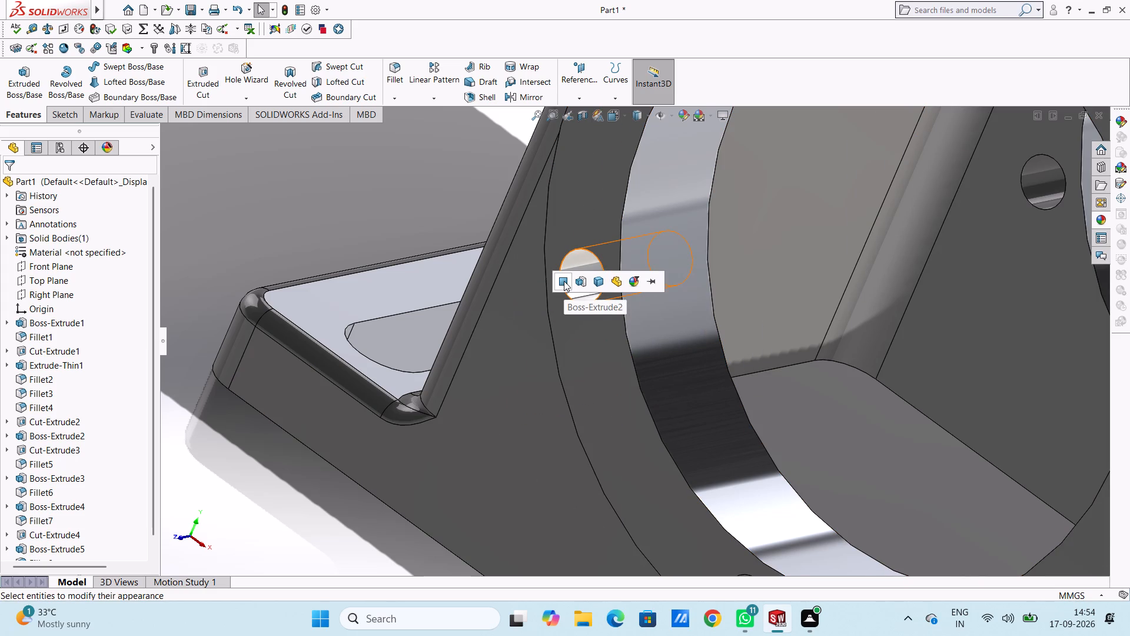
click(564, 281)
Apply the chromium plate appearance to the bottom bolt-hole face of the front flange ring.
scroll(588, 319, up, 5)
scroll(615, 357, up, 2)
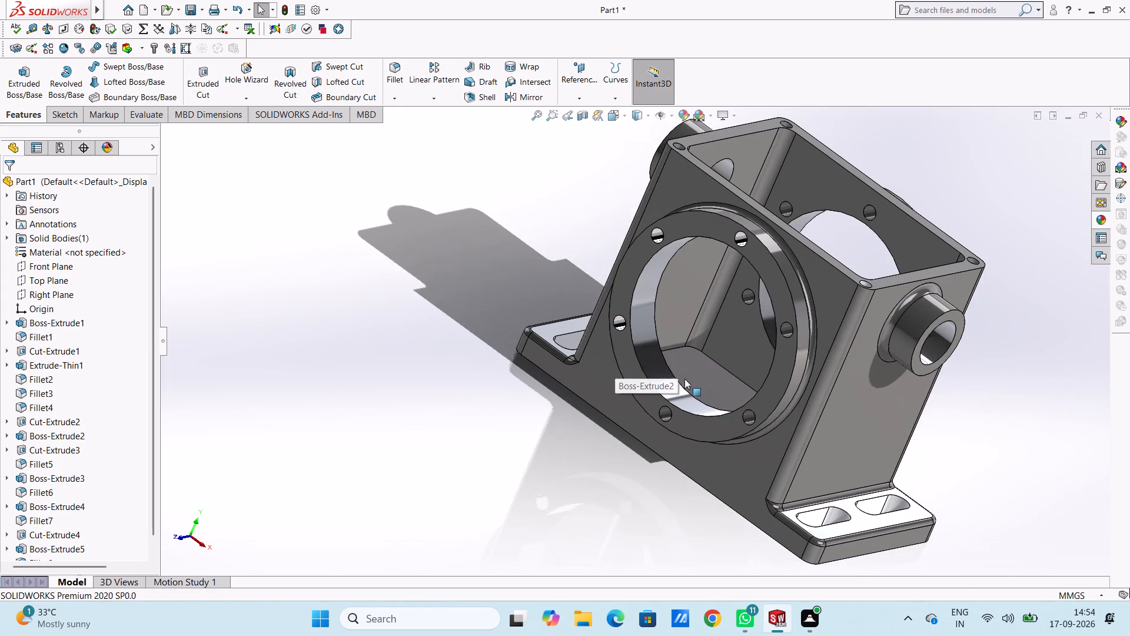
scroll(686, 414, down, 5)
scroll(589, 349, down, 3)
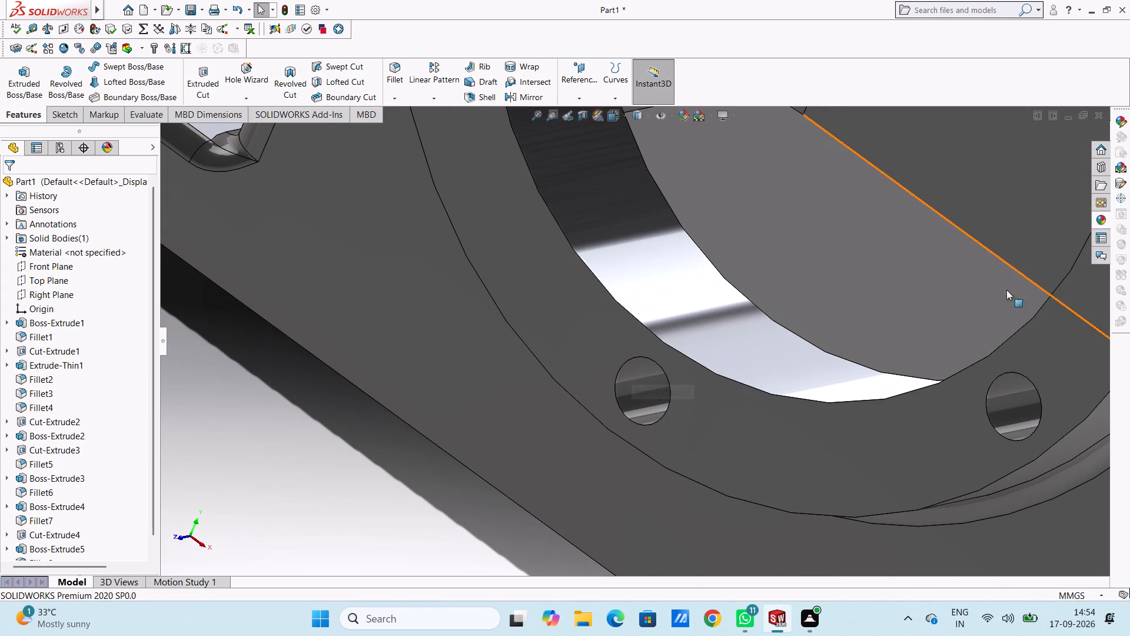
click(1097, 217)
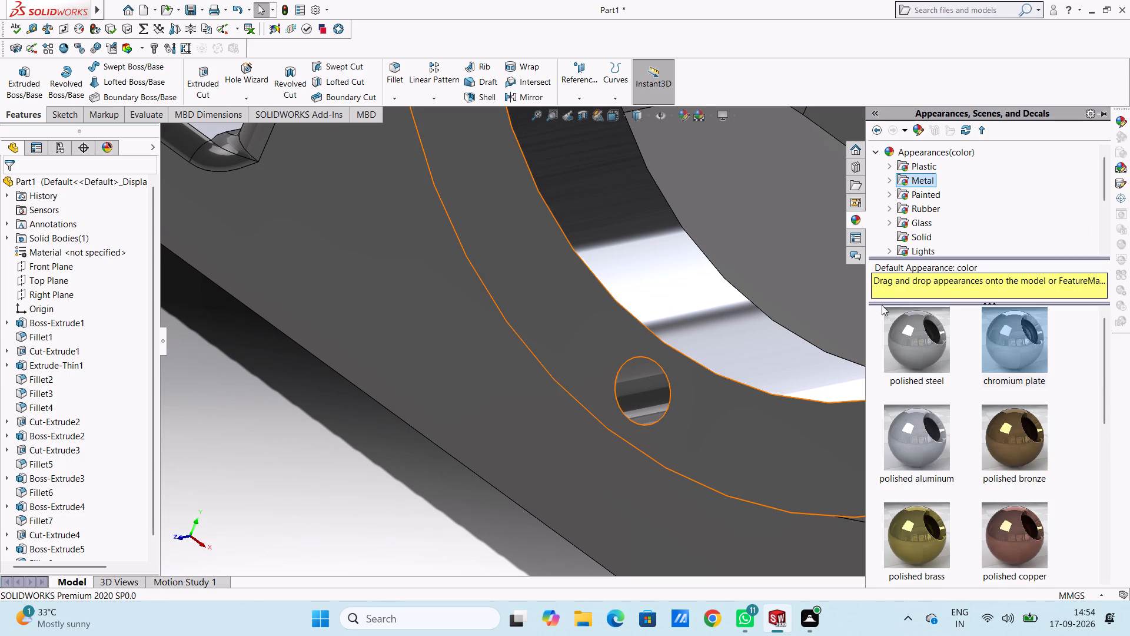
drag(1011, 326, 642, 367)
click(642, 367)
Apply the chromium plate appearance to the upper-right bolt-hole face of the front flange ring.
scroll(727, 389, up, 5)
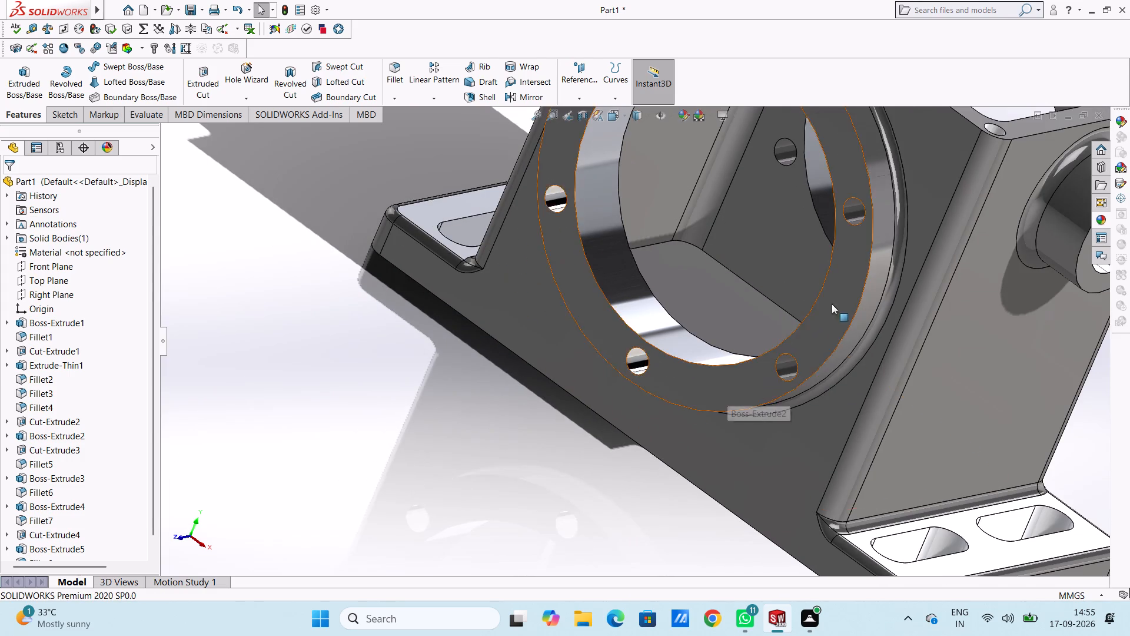
scroll(846, 296, down, 4)
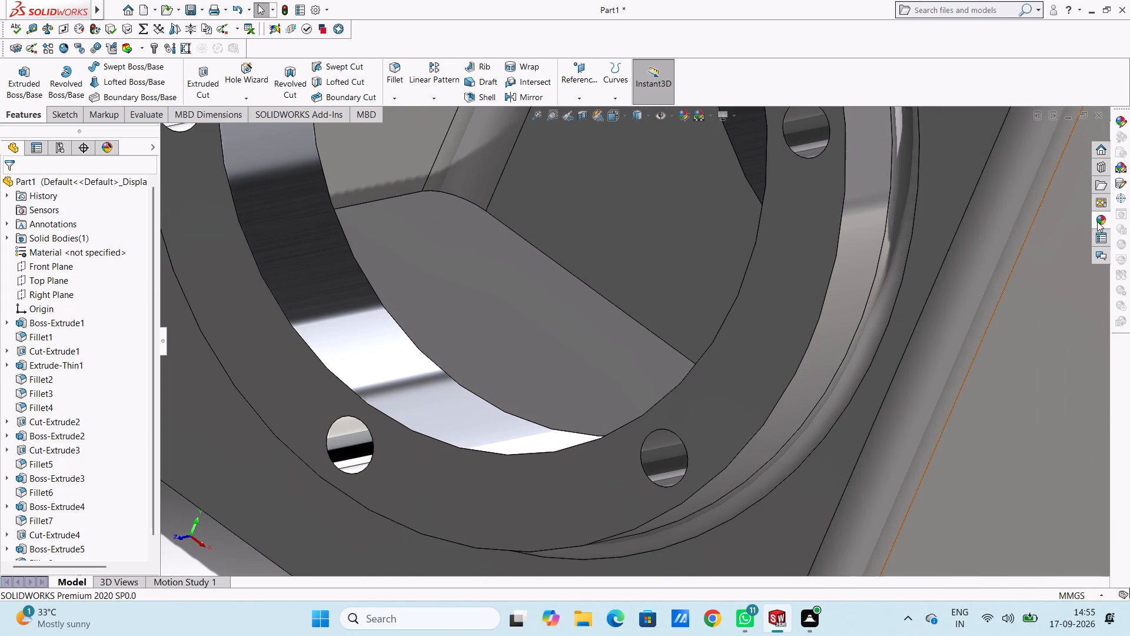
click(1097, 221)
drag(1015, 323, 878, 107)
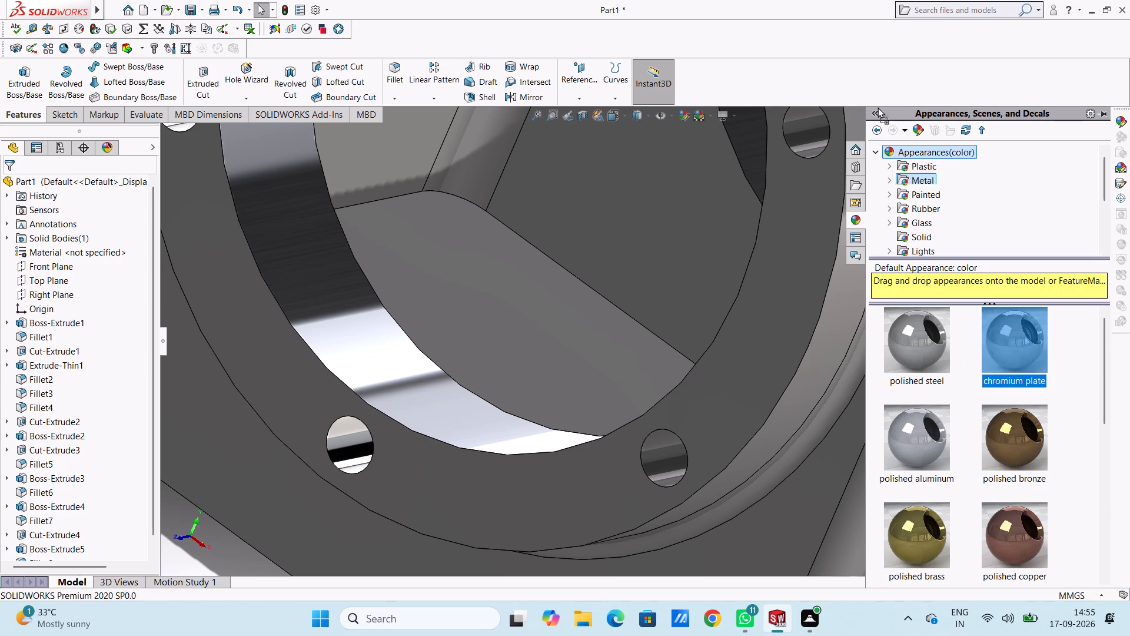
drag(878, 107, 809, 122)
click(808, 122)
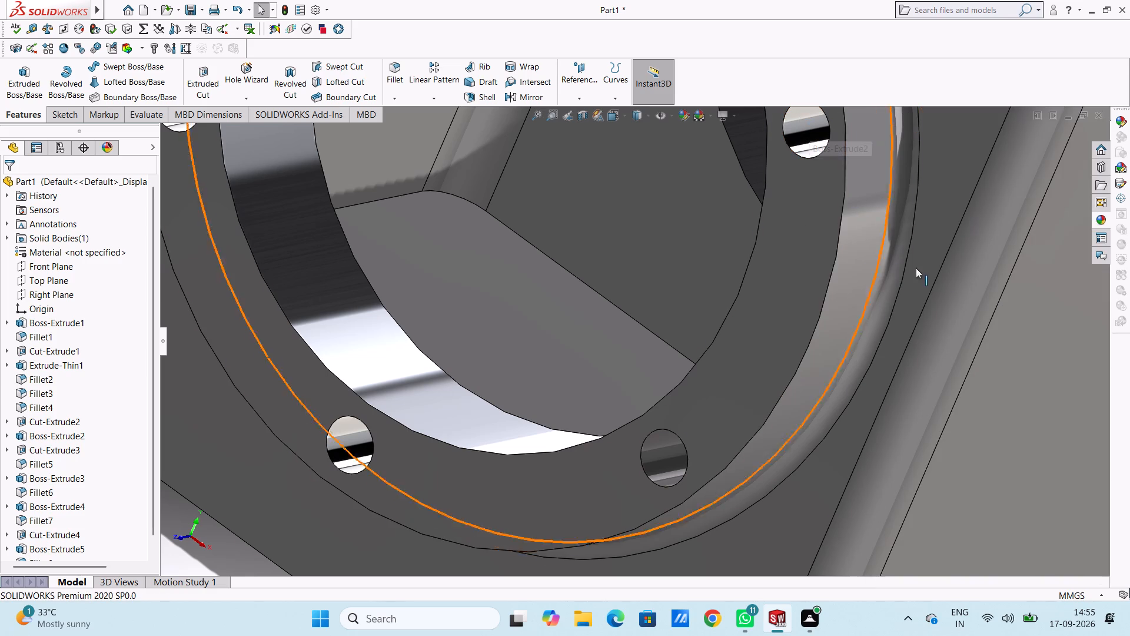
Apply the chromium plate appearance to the lower-right bolt-hole face of the front flange ring.
click(1101, 220)
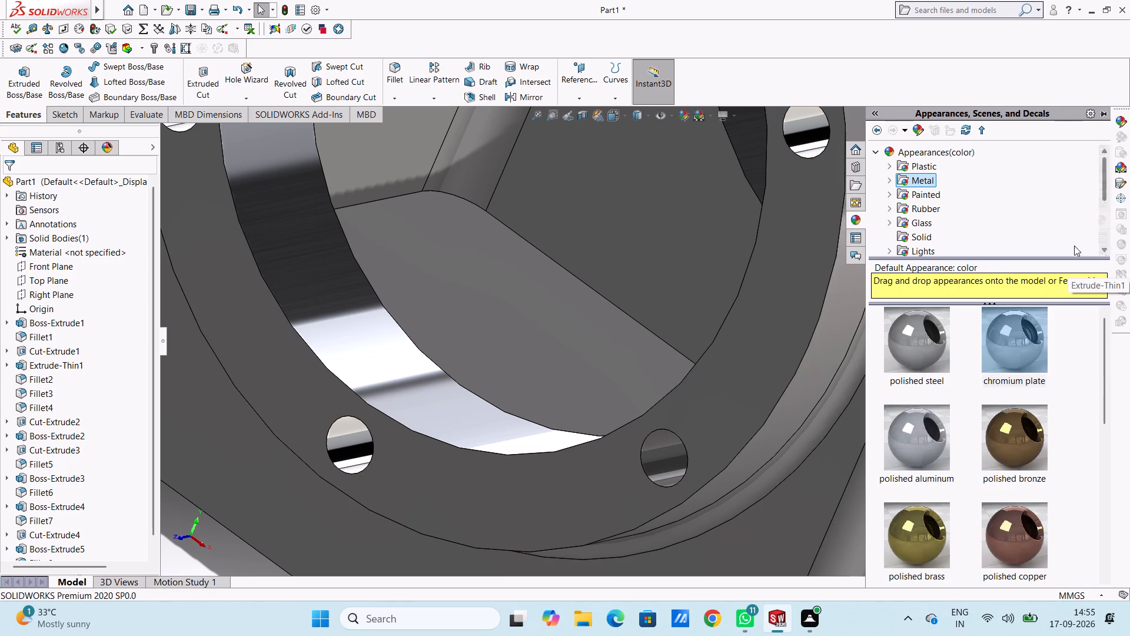
drag(1015, 341, 667, 456)
click(667, 456)
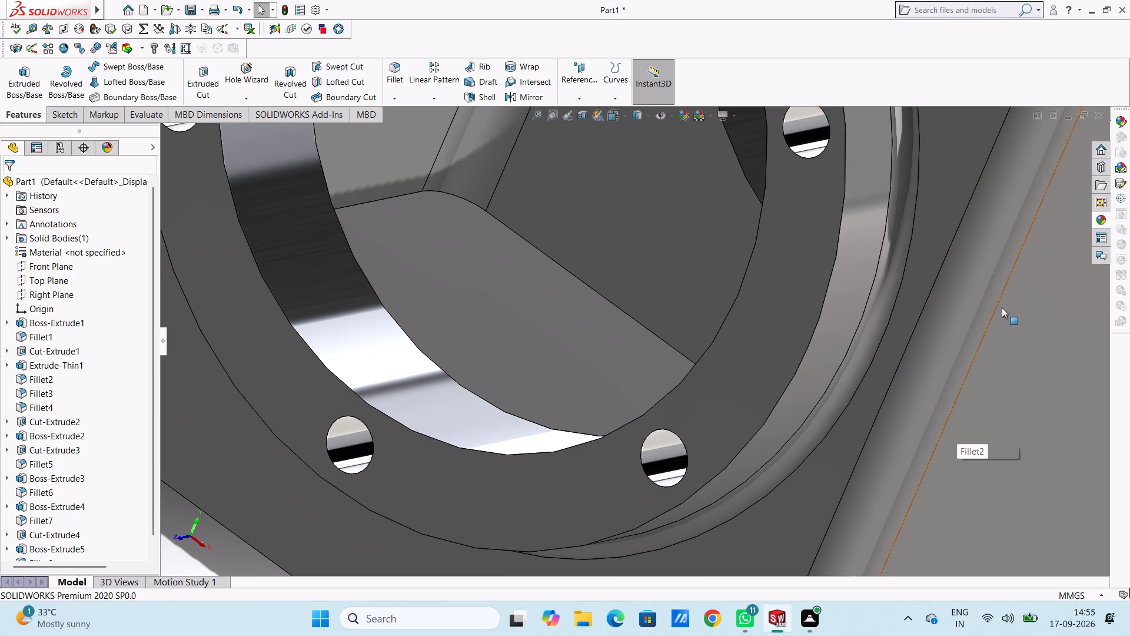
Apply the chromium plate appearance to the rear wall's lower-left bolt-hole face, reached through the front bore.
scroll(918, 319, up, 5)
scroll(692, 228, down, 4)
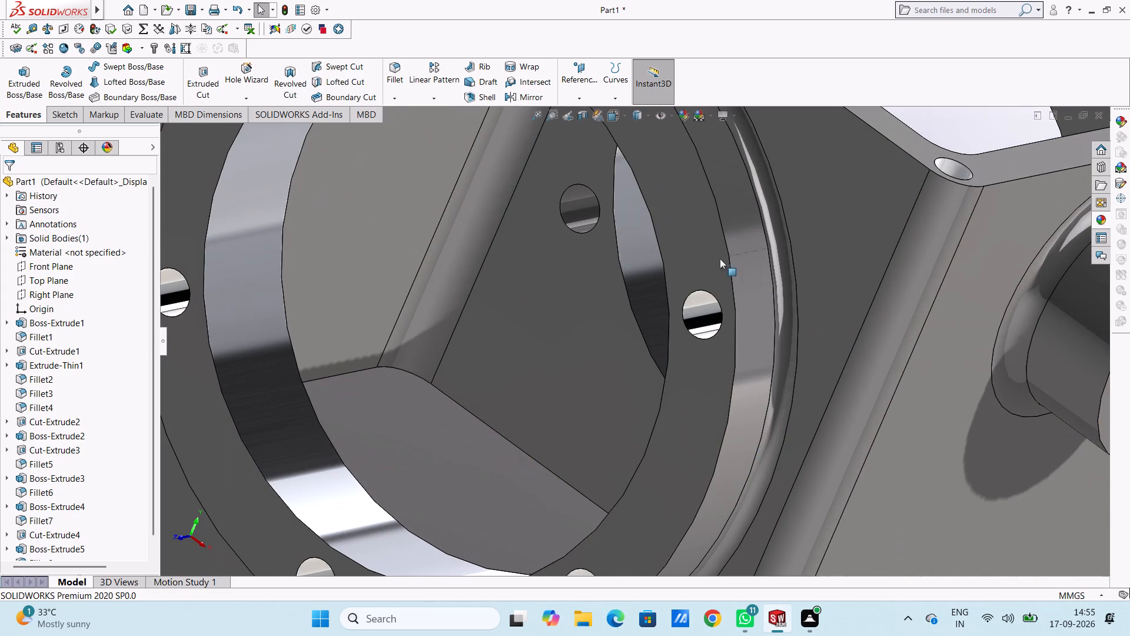
click(1095, 217)
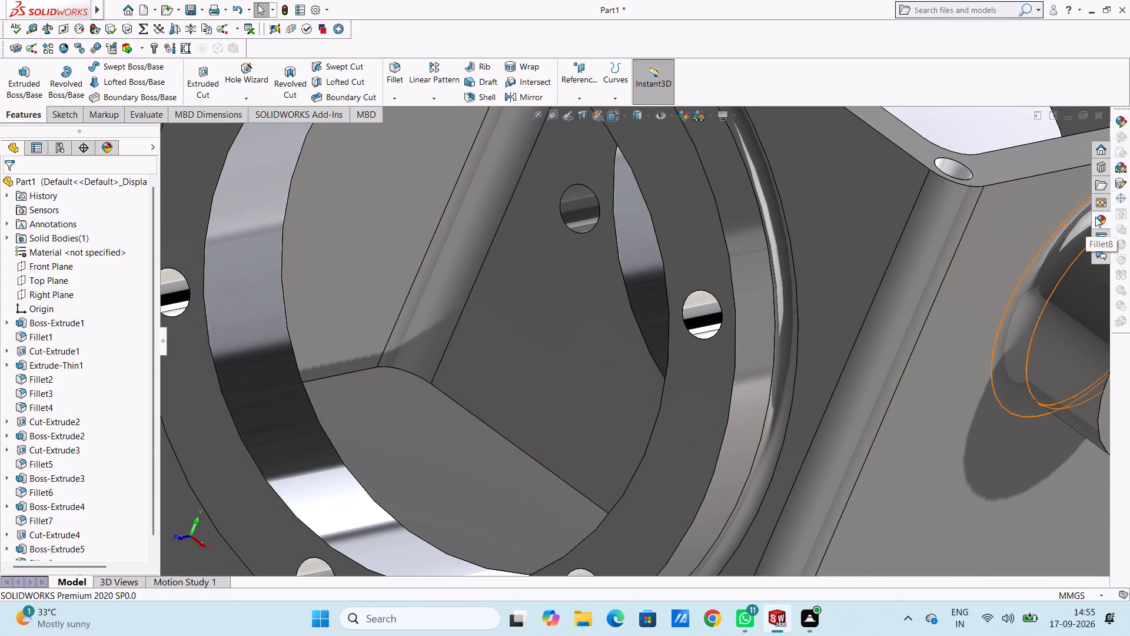
drag(1008, 342, 574, 223)
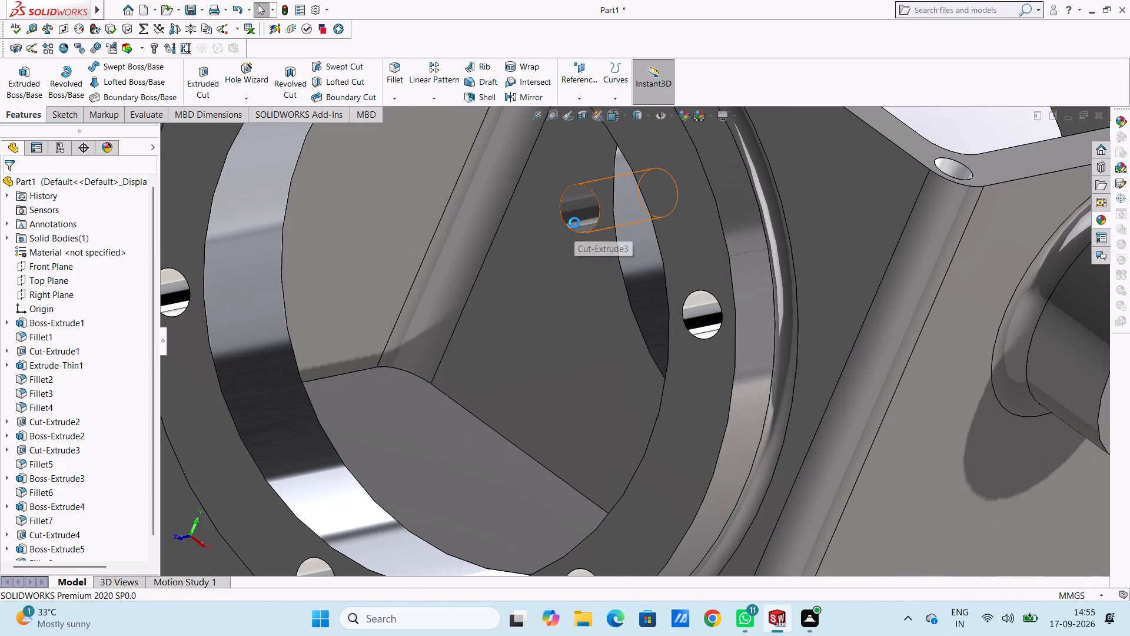
click(574, 223)
Apply the chromium plate appearance to the rear flange ring's upper-right bolt-hole face, as seen from behind the upright part.
scroll(572, 224, up, 6)
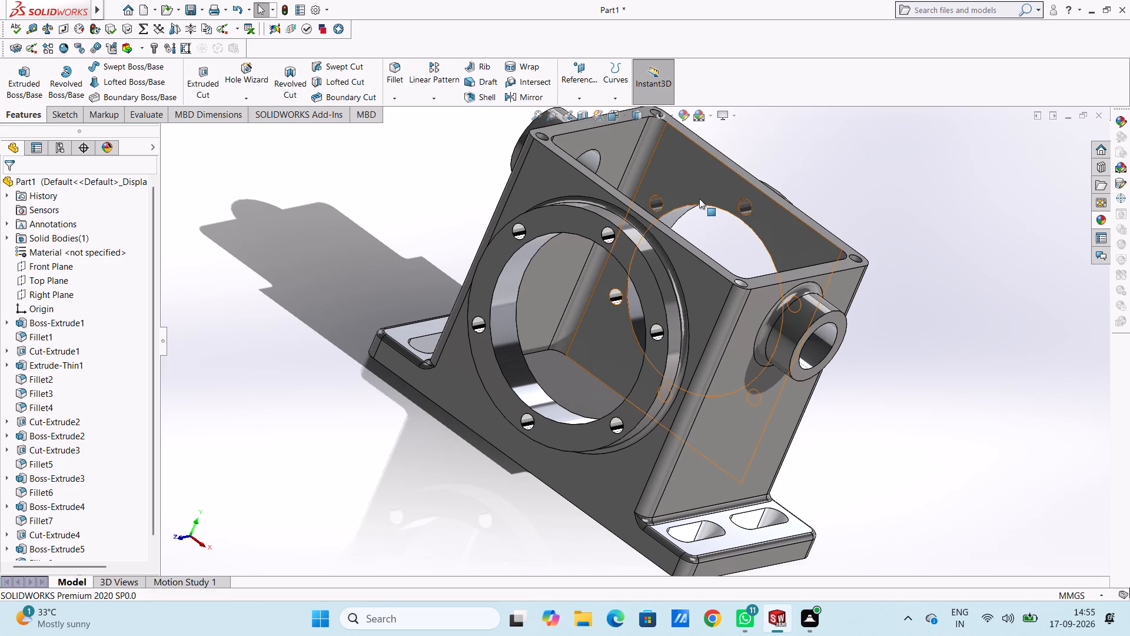
middle_drag(948, 276, 757, 306)
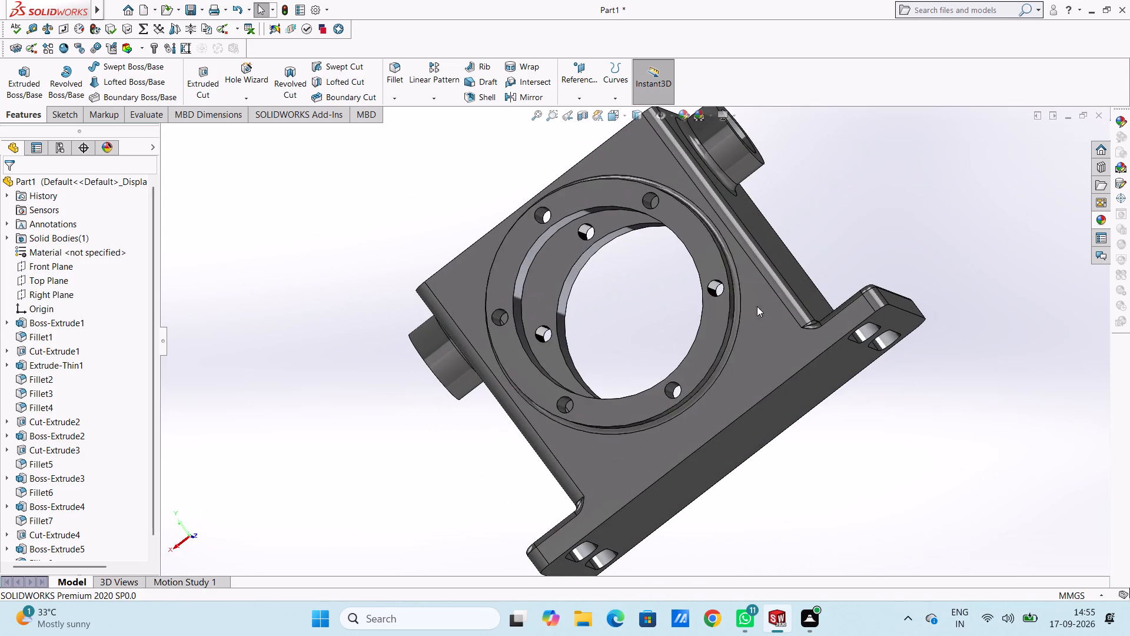
middle_drag(646, 262, 682, 291)
scroll(684, 275, down, 5)
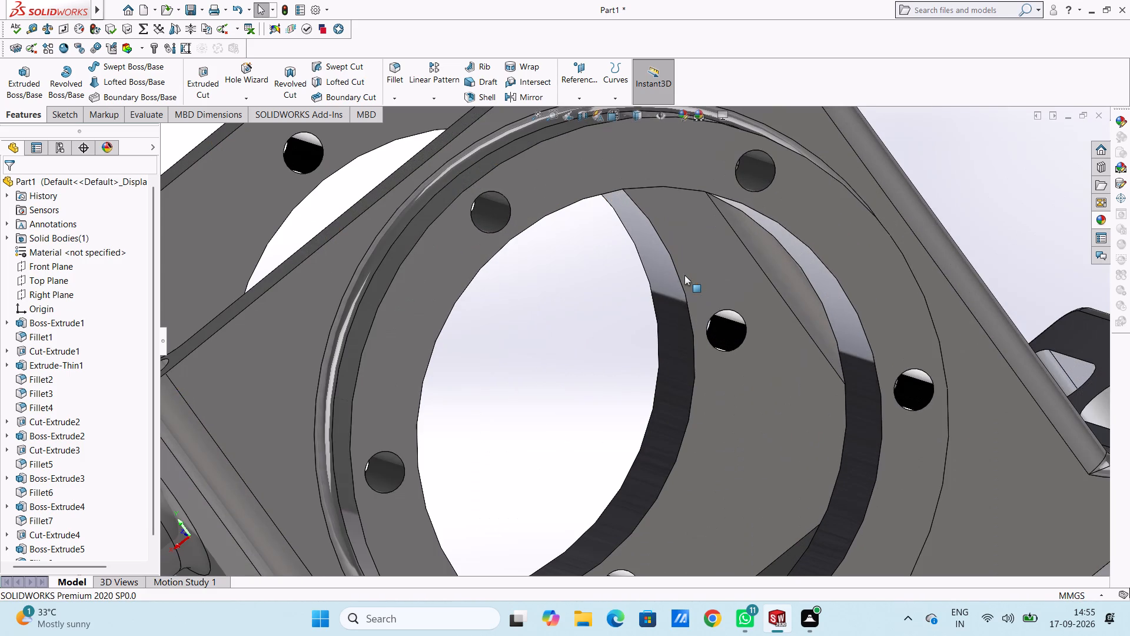
click(1098, 218)
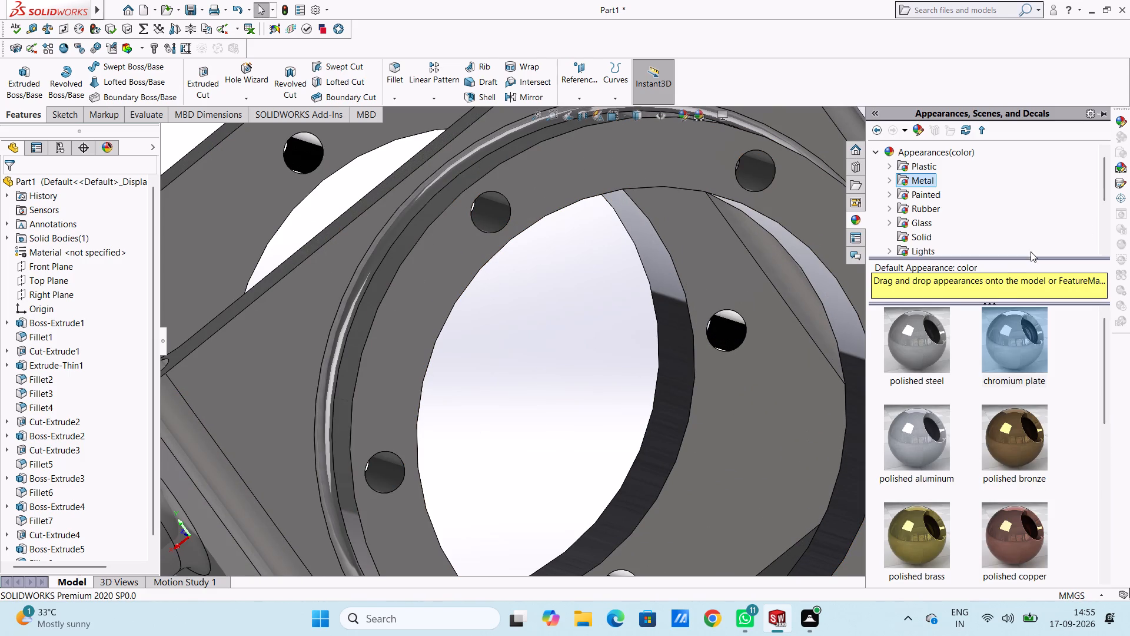
drag(1009, 343, 755, 174)
click(755, 174)
Apply the chromium plate appearance to the top bolt-hole face of the rear flange ring.
click(1095, 219)
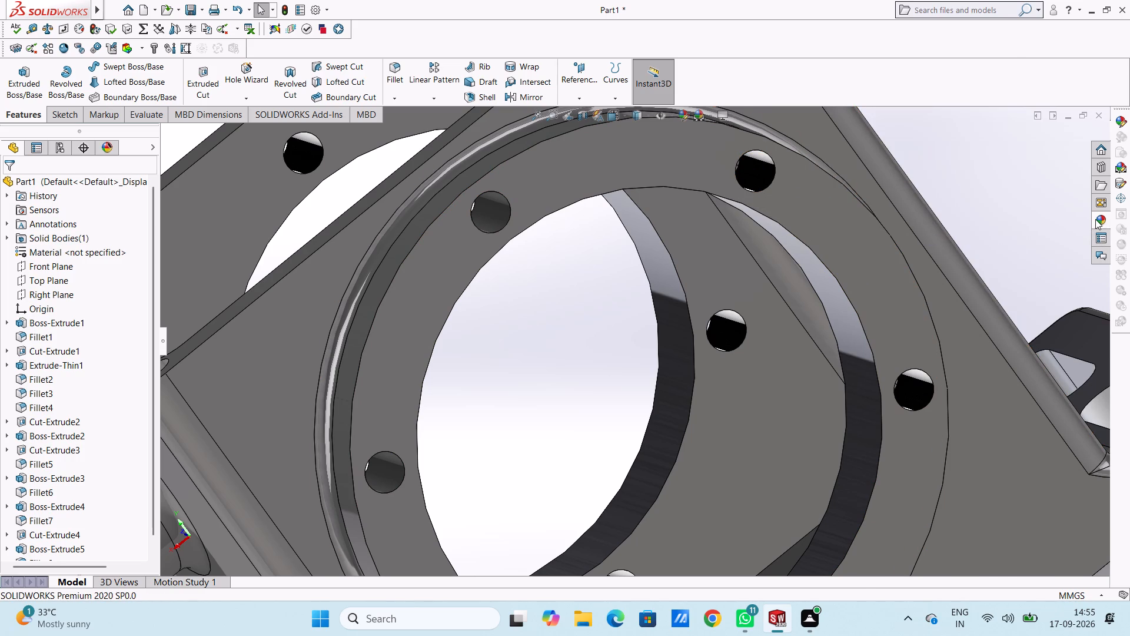
drag(1006, 346, 505, 223)
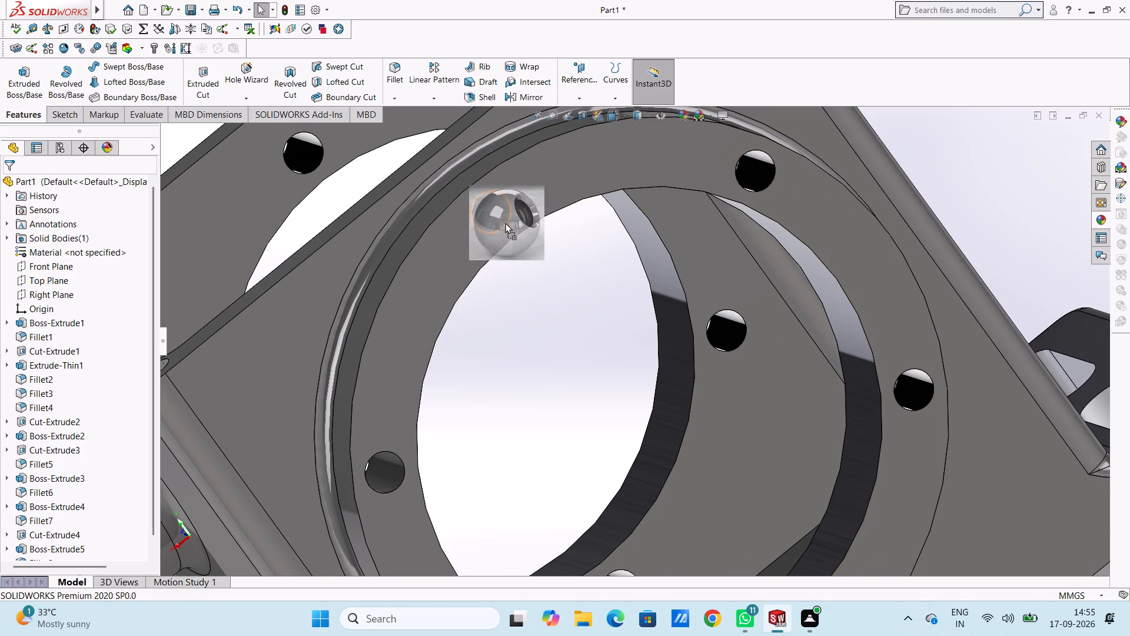
drag(505, 223, 497, 223)
click(493, 224)
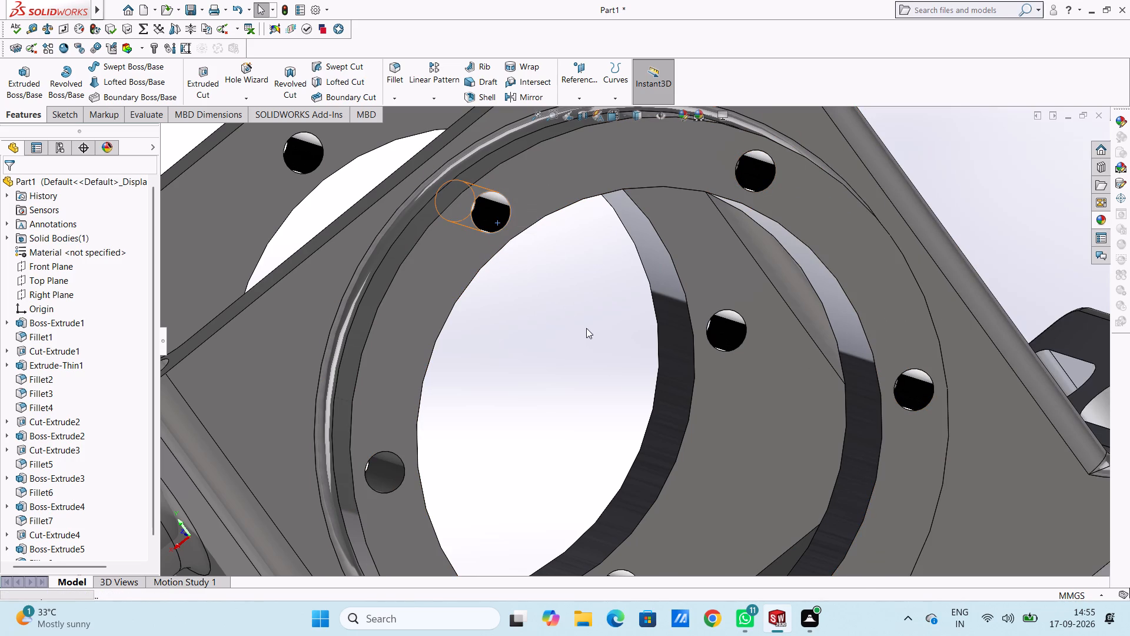
Apply the chromium plate appearance to the rear flange ring's upper-left bolt-hole face, as seen from behind the upright part.
click(1098, 223)
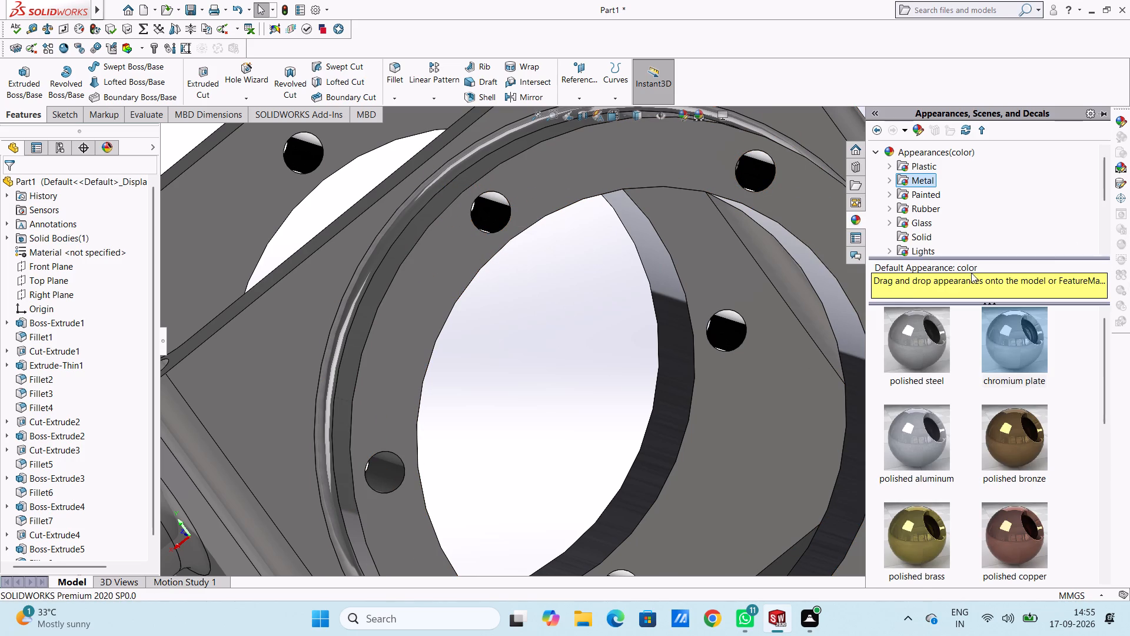
drag(1017, 334, 377, 441)
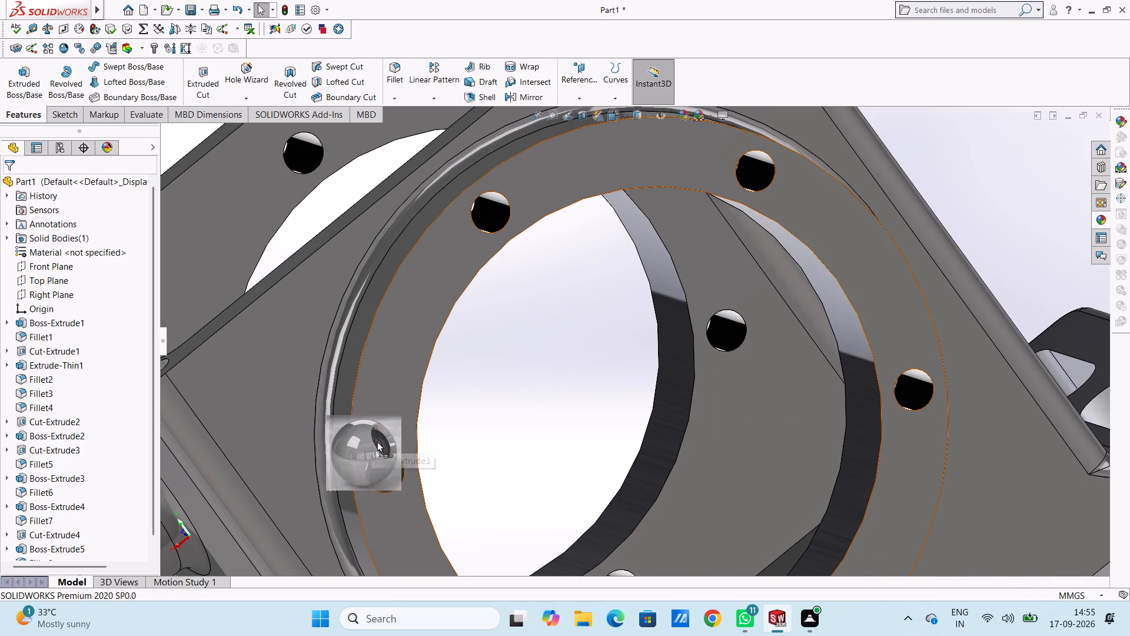
drag(377, 441, 393, 476)
click(393, 475)
scroll(431, 486, up, 6)
scroll(593, 471, down, 4)
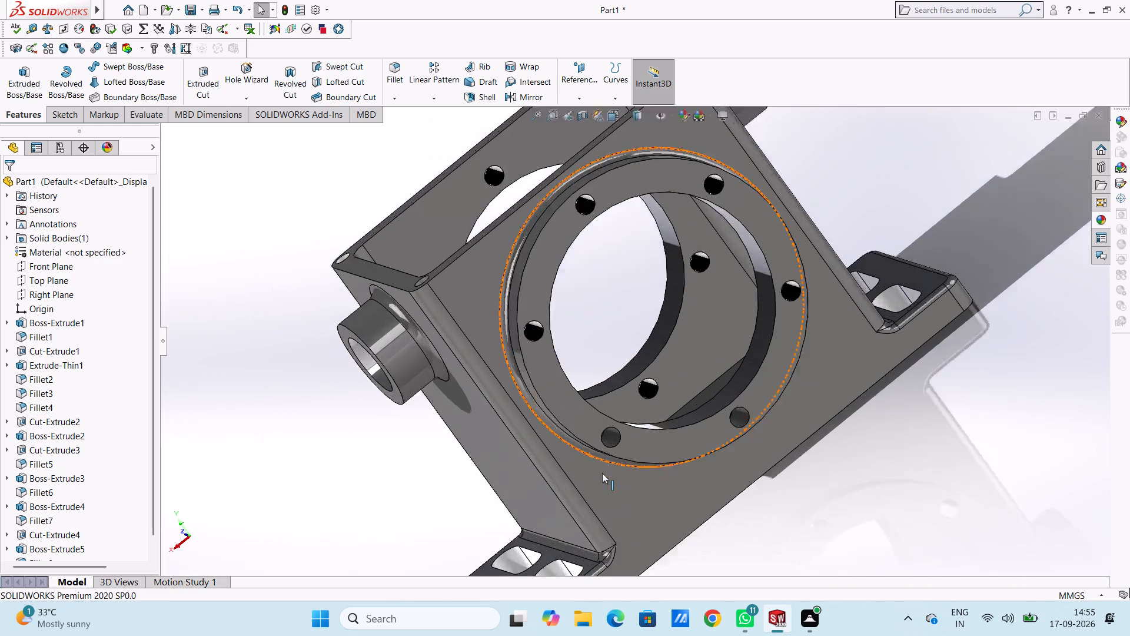
Apply the chromium plate appearance to the rear flange ring's lower-left bolt-hole face, as seen from behind the upright part.
scroll(602, 473, down, 2)
scroll(729, 367, down, 1)
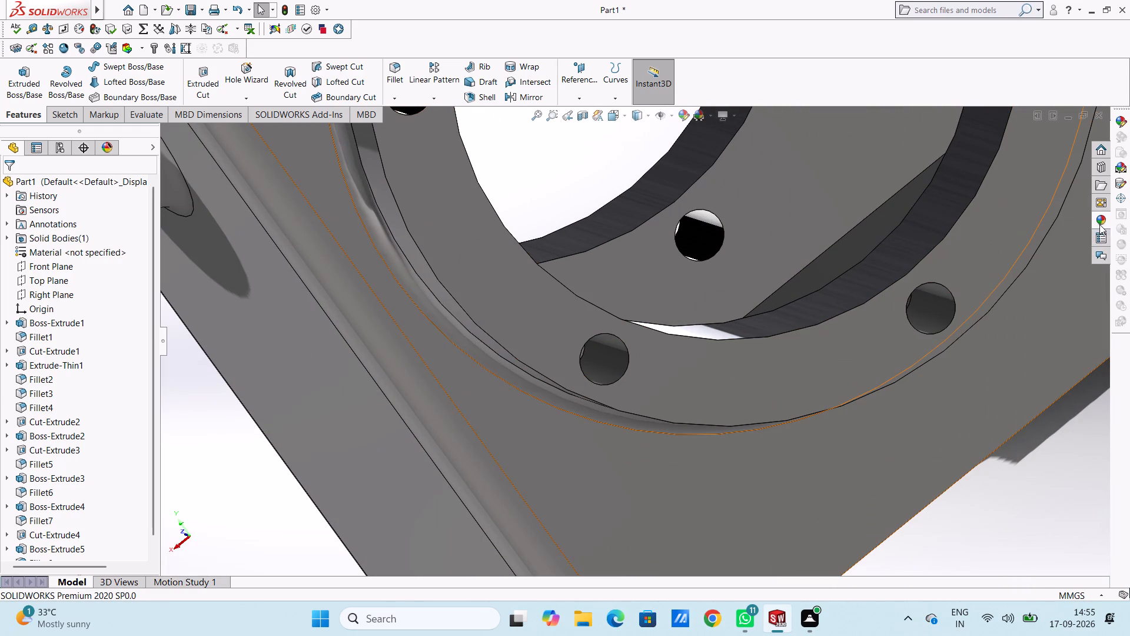
click(1100, 222)
drag(1028, 326, 585, 353)
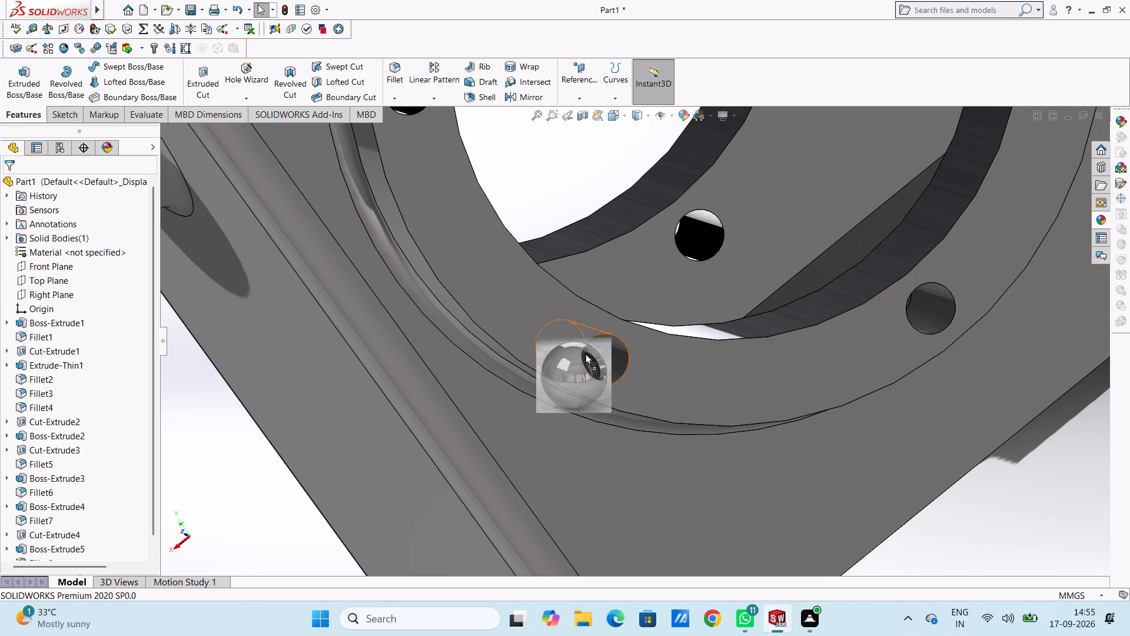
drag(585, 353, 600, 353)
click(599, 353)
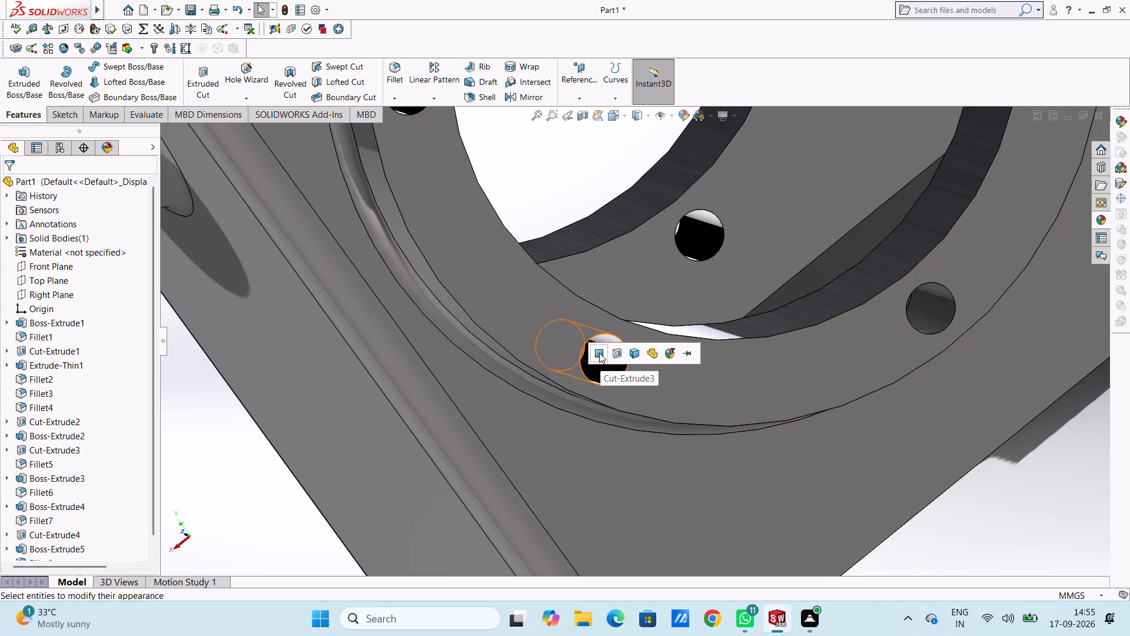
Apply the chromium plate appearance to the bottom bolt-hole face of the rear flange ring.
click(1095, 220)
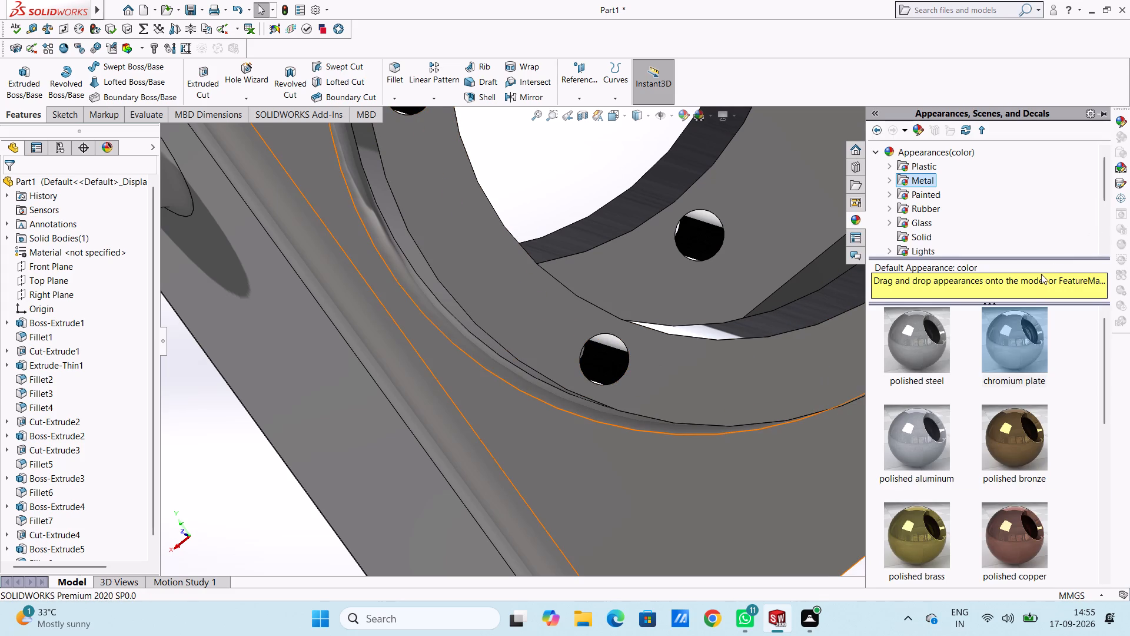
drag(1017, 343, 943, 311)
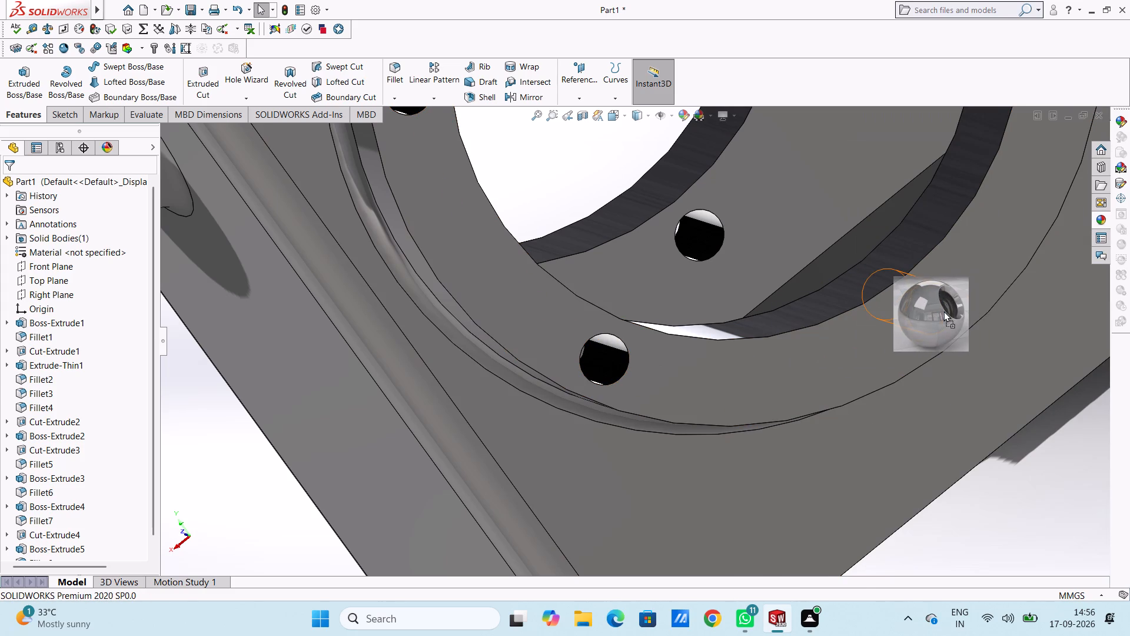
drag(943, 311, 940, 312)
click(939, 312)
Apply the chromium plate appearance to the floor face of the rear-left corner hole in the housing's top rim.
scroll(939, 312, up, 5)
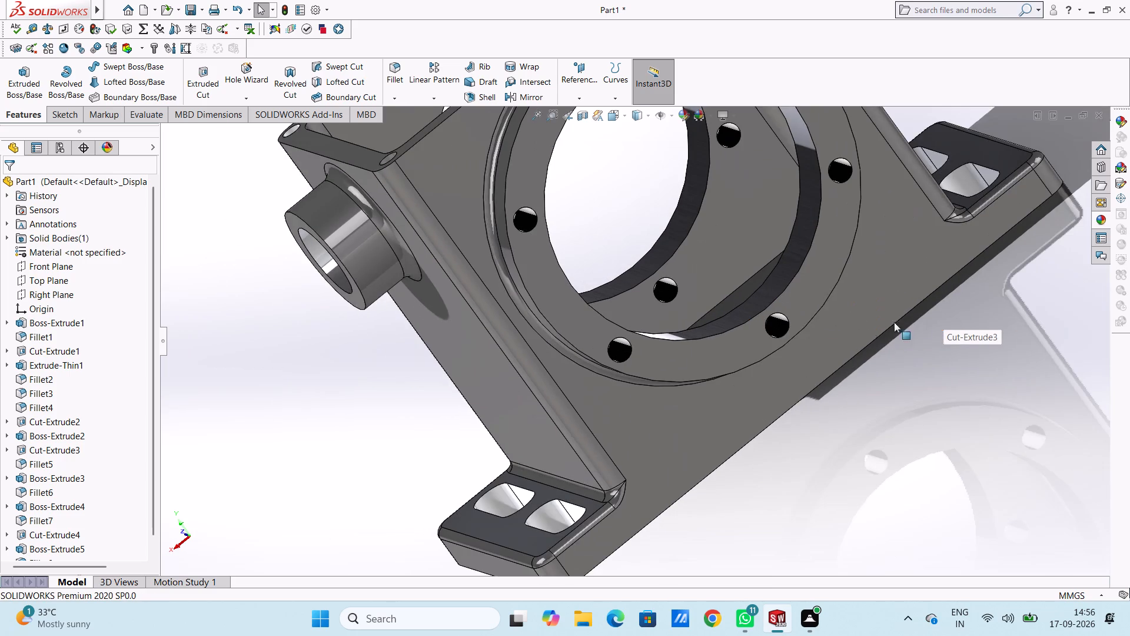
scroll(680, 237, up, 4)
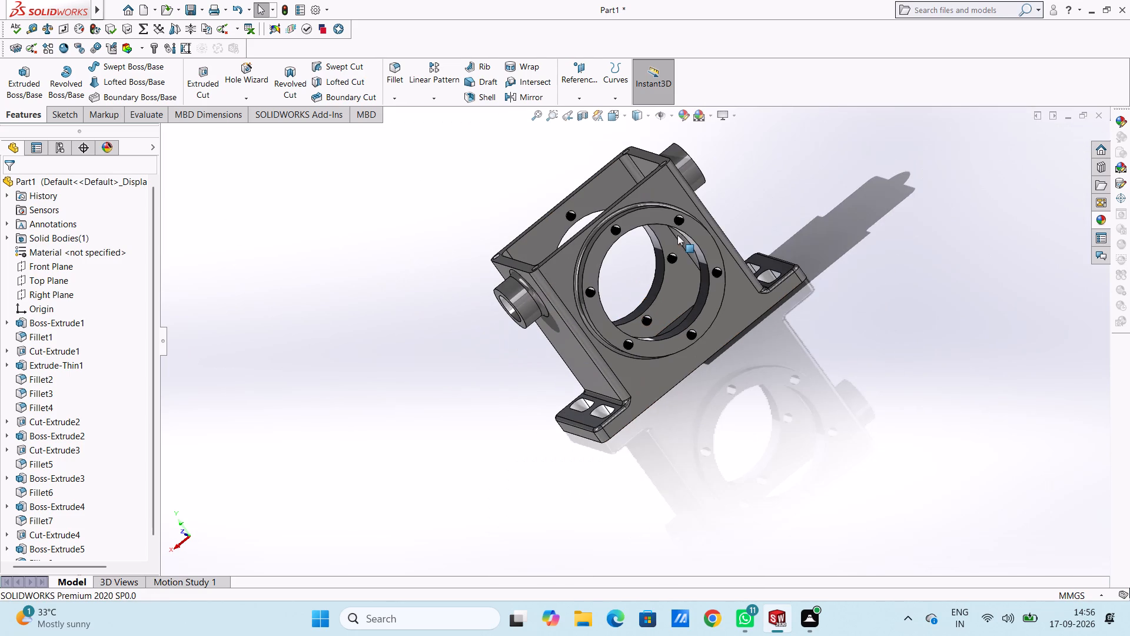
key(ctrl+6)
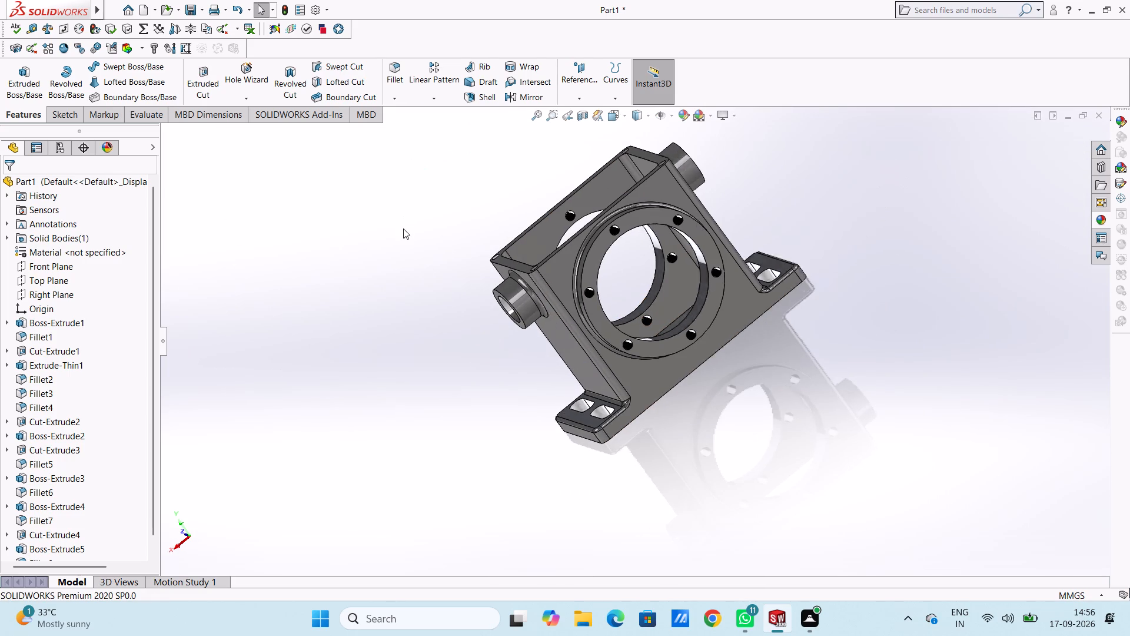
key(ctrl+5)
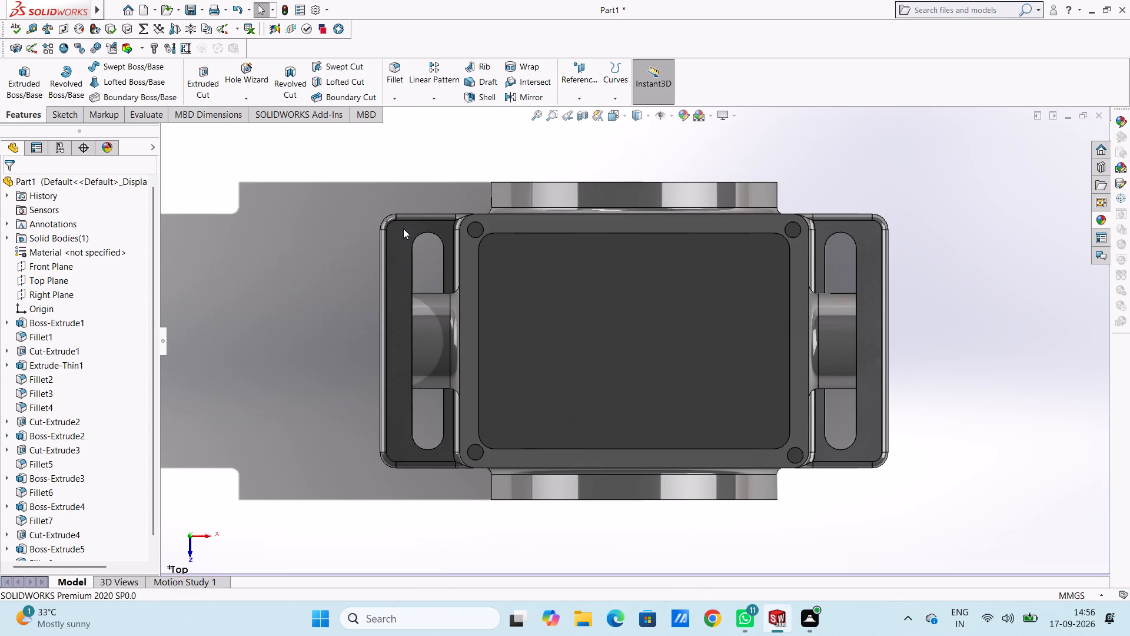
scroll(456, 207, down, 6)
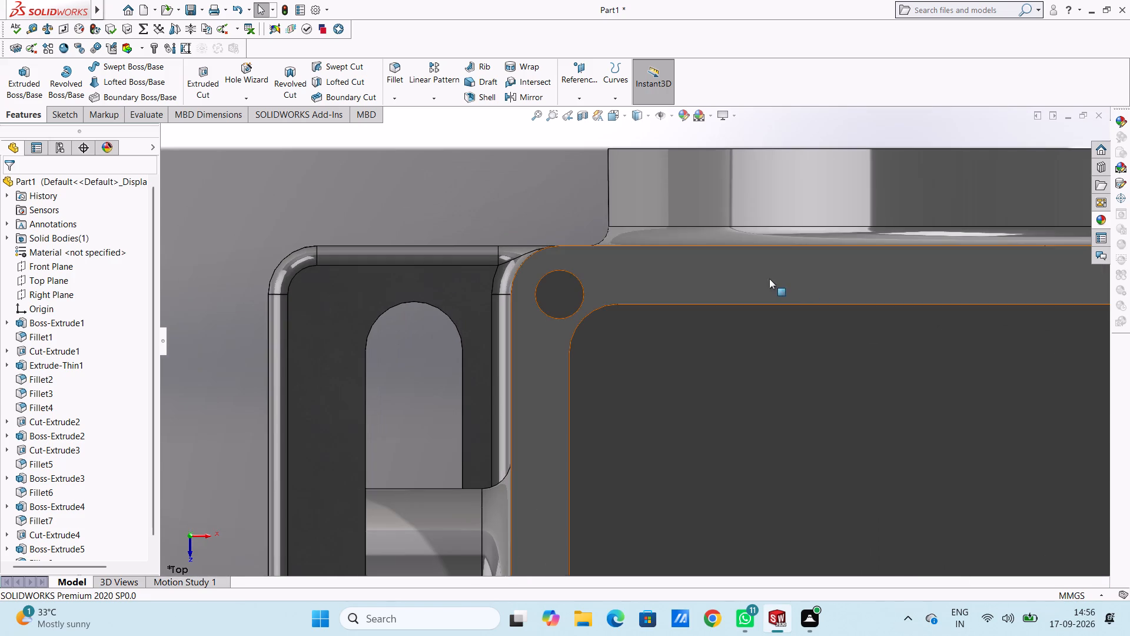
click(1102, 222)
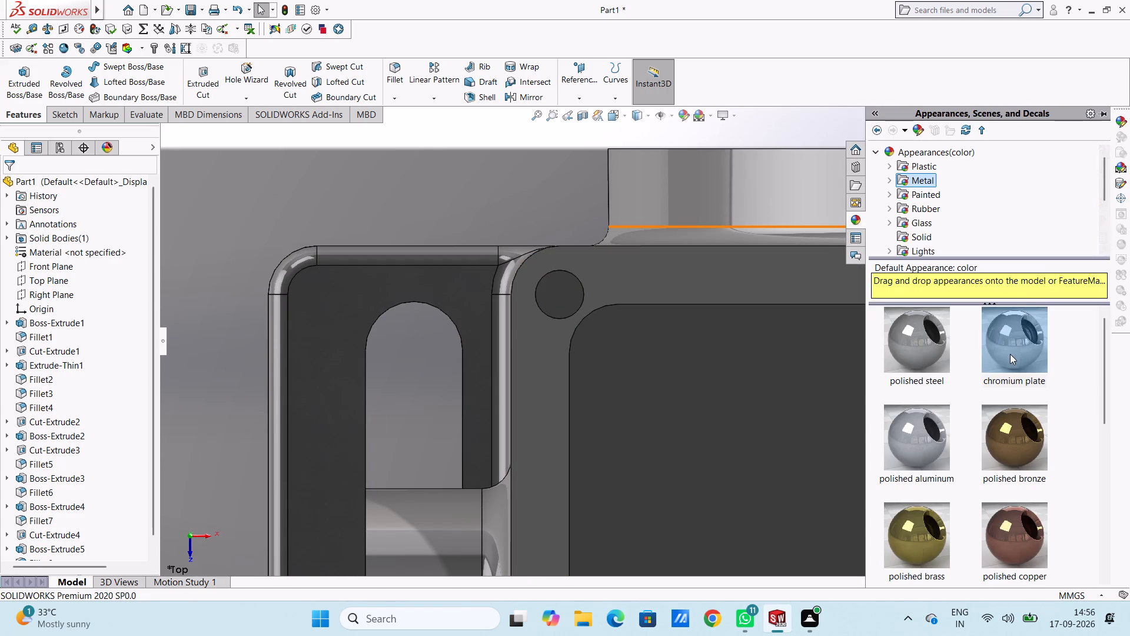
drag(1013, 347, 553, 297)
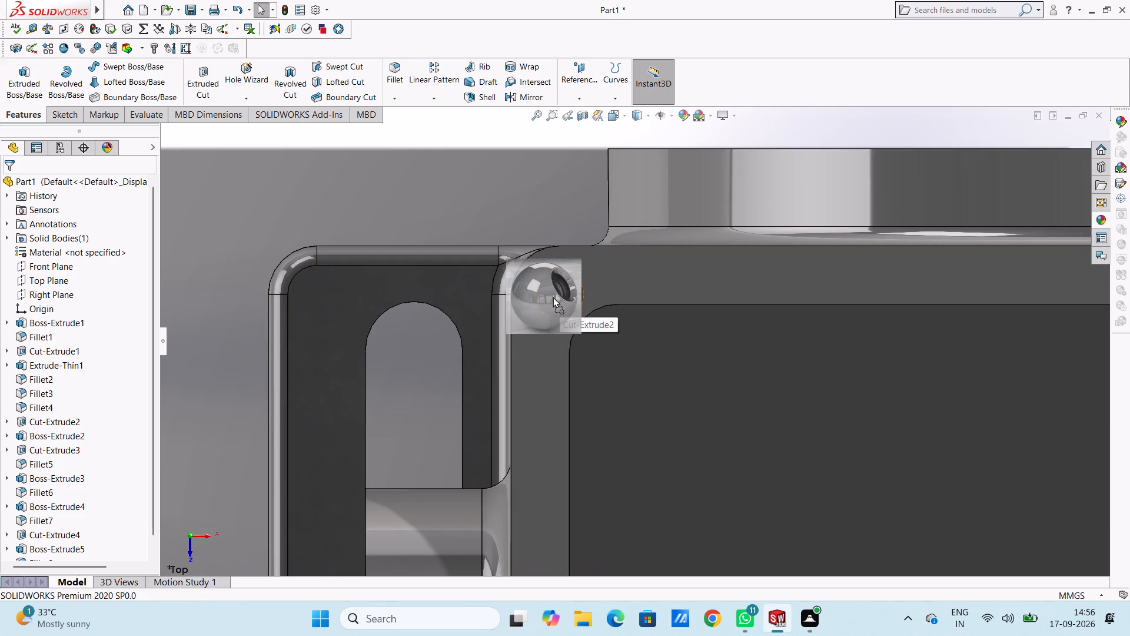
drag(553, 297, 563, 302)
click(561, 299)
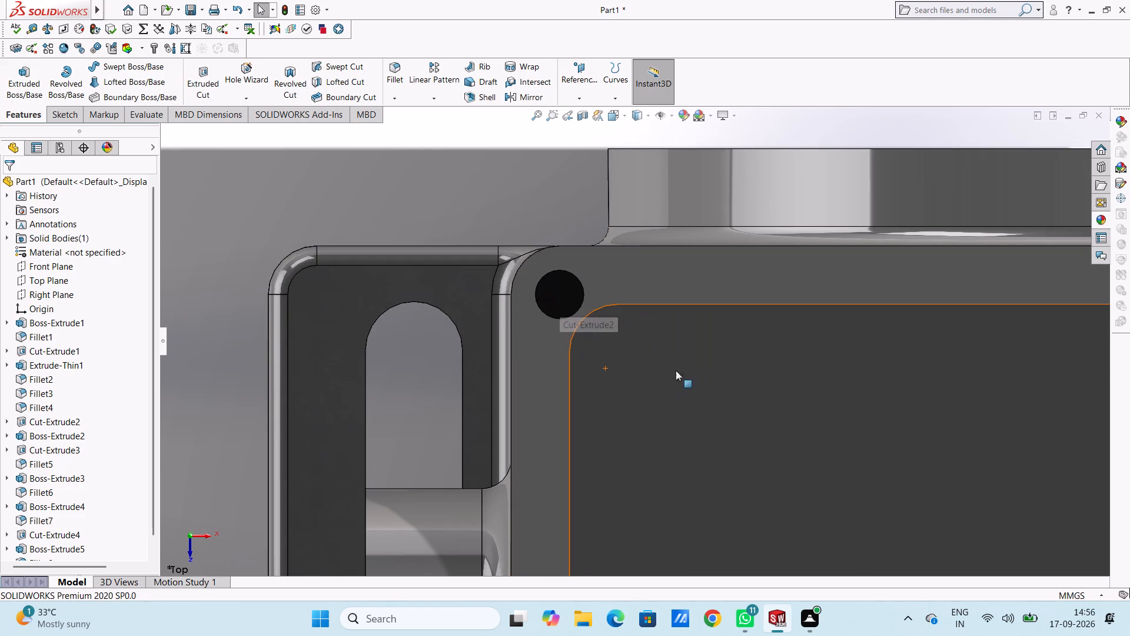
Apply the chromium plate appearance to the wall face of the rear-right corner hole in the housing's top rim.
scroll(713, 358, up, 5)
middle_drag(722, 369, 686, 367)
scroll(748, 355, down, 5)
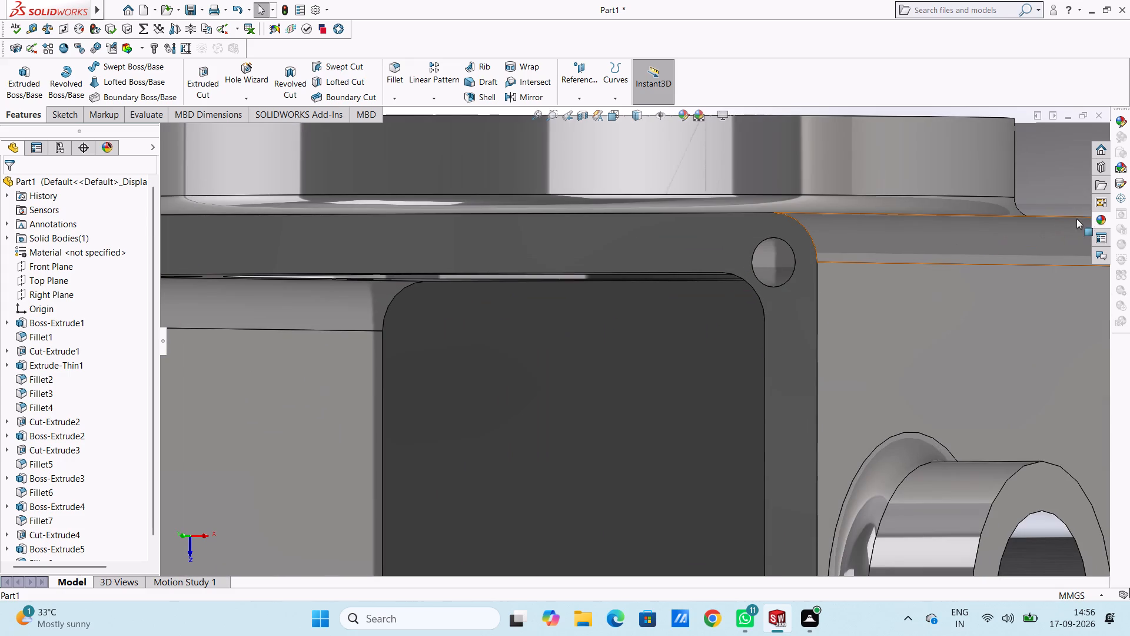
click(1104, 220)
drag(1012, 339, 1012, 339)
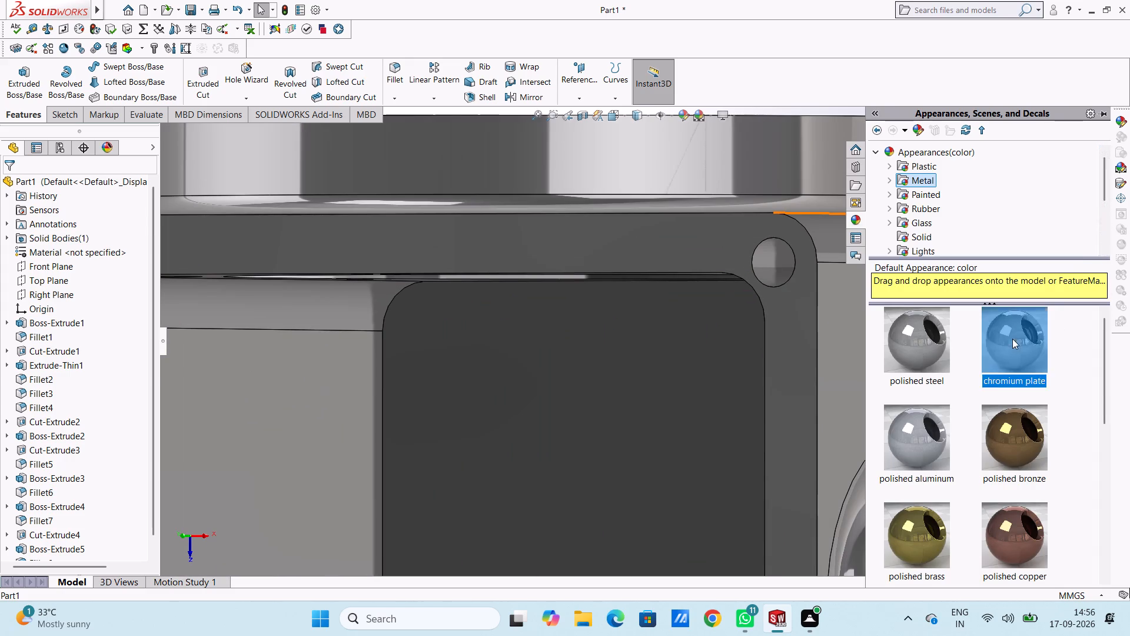
drag(1012, 339, 766, 268)
click(766, 268)
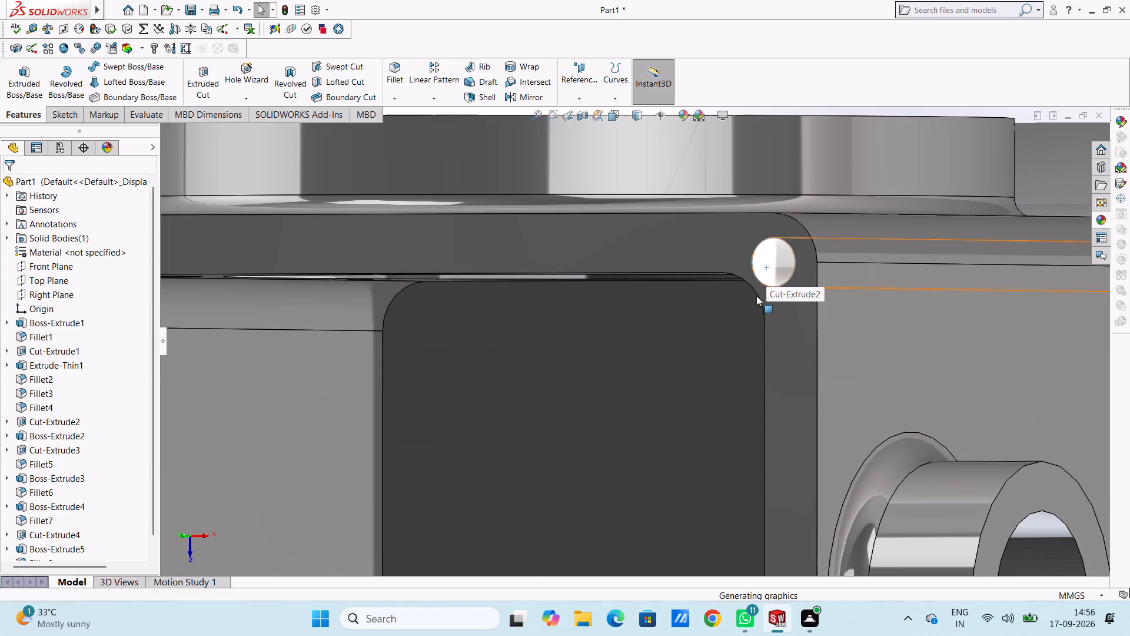
Apply the chromium plate appearance to the cylindrical wall face of the top rim's rear-left corner hole.
scroll(753, 302, down, 1)
scroll(753, 302, up, 7)
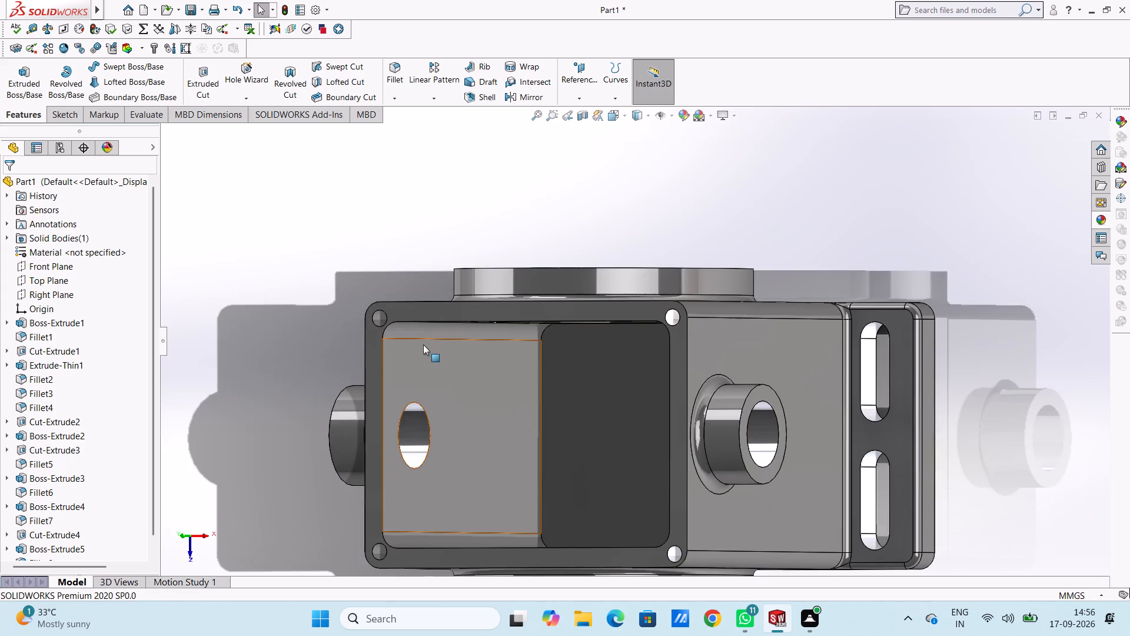
middle_drag(427, 346, 508, 364)
scroll(601, 337, down, 6)
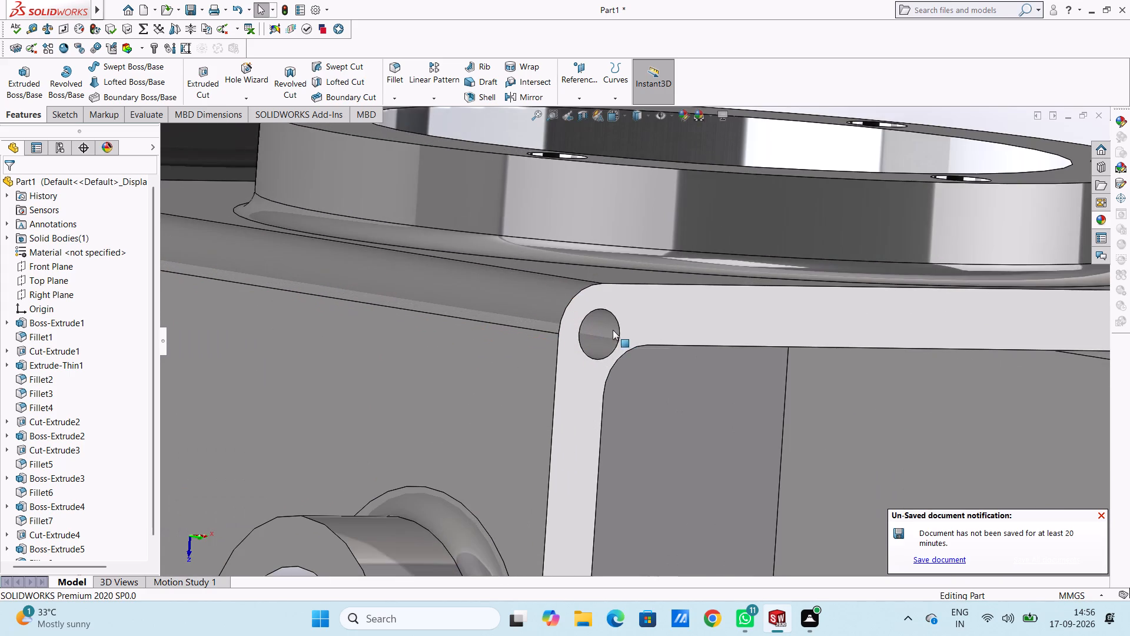
scroll(613, 330, down, 3)
click(1103, 220)
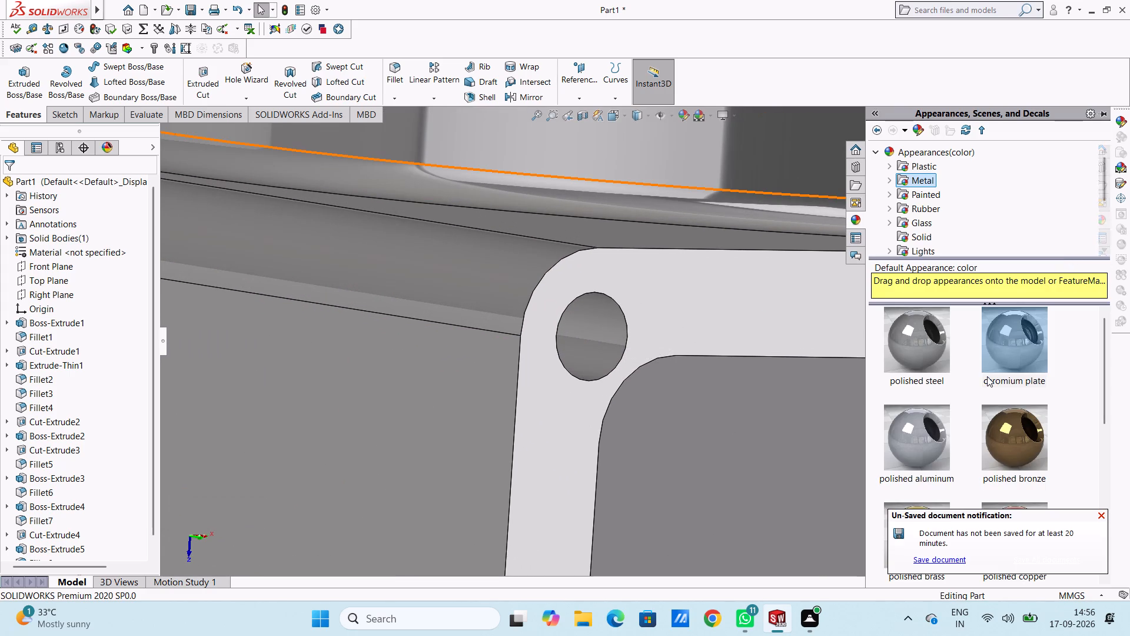
drag(1026, 335, 617, 336)
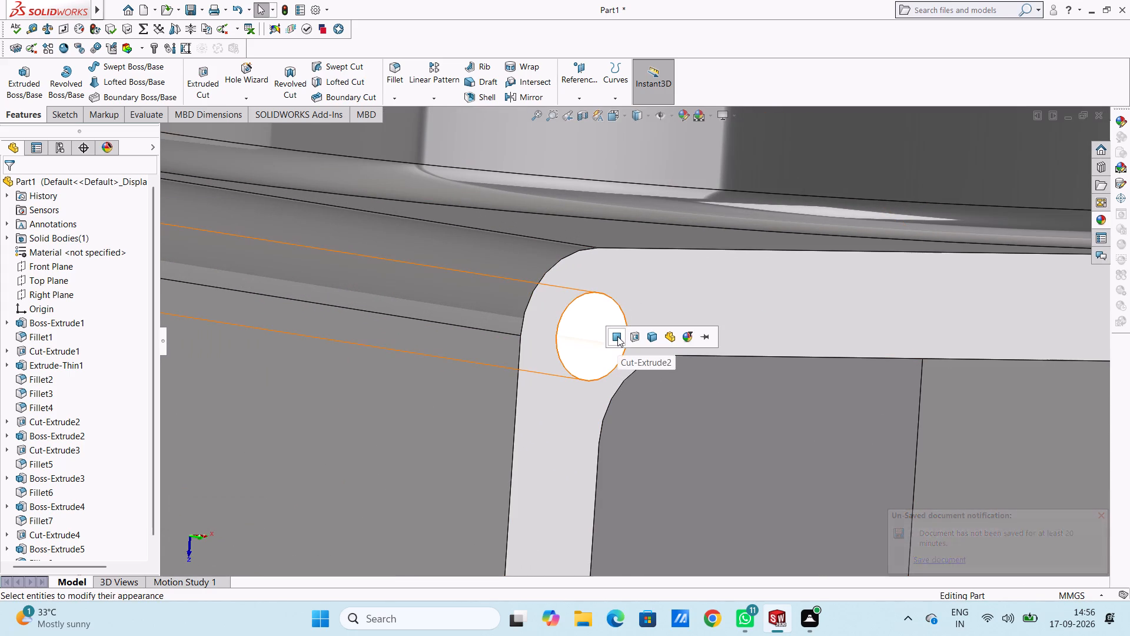
click(617, 336)
Apply the chromium plate appearance to the cylindrical wall face of the top rim's front-left corner hole.
scroll(602, 344, up, 12)
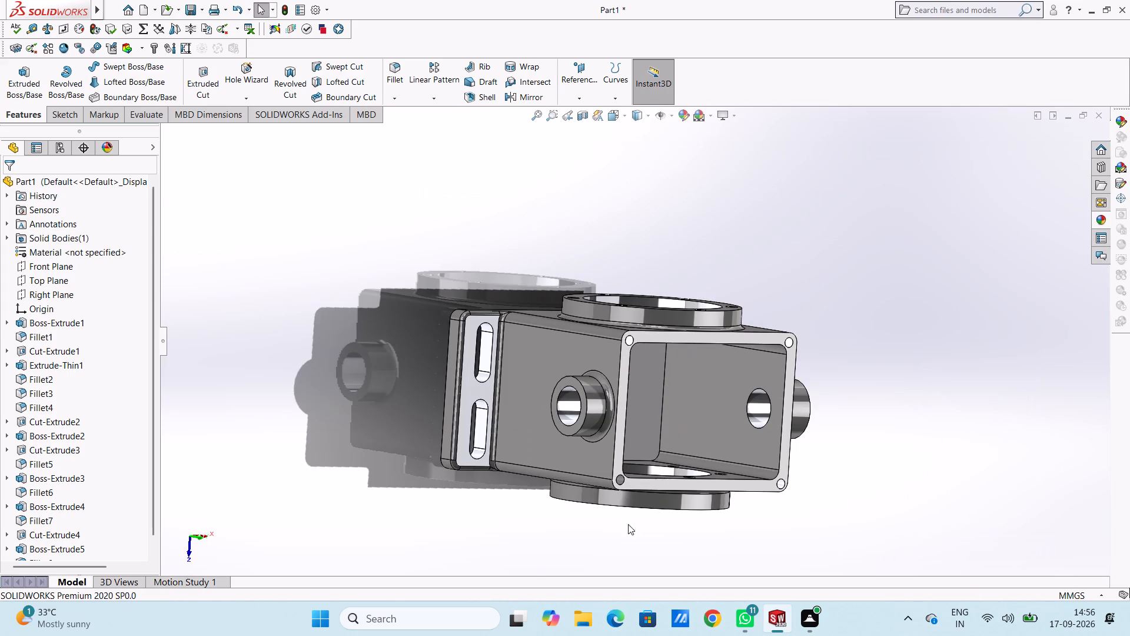
scroll(588, 509, down, 7)
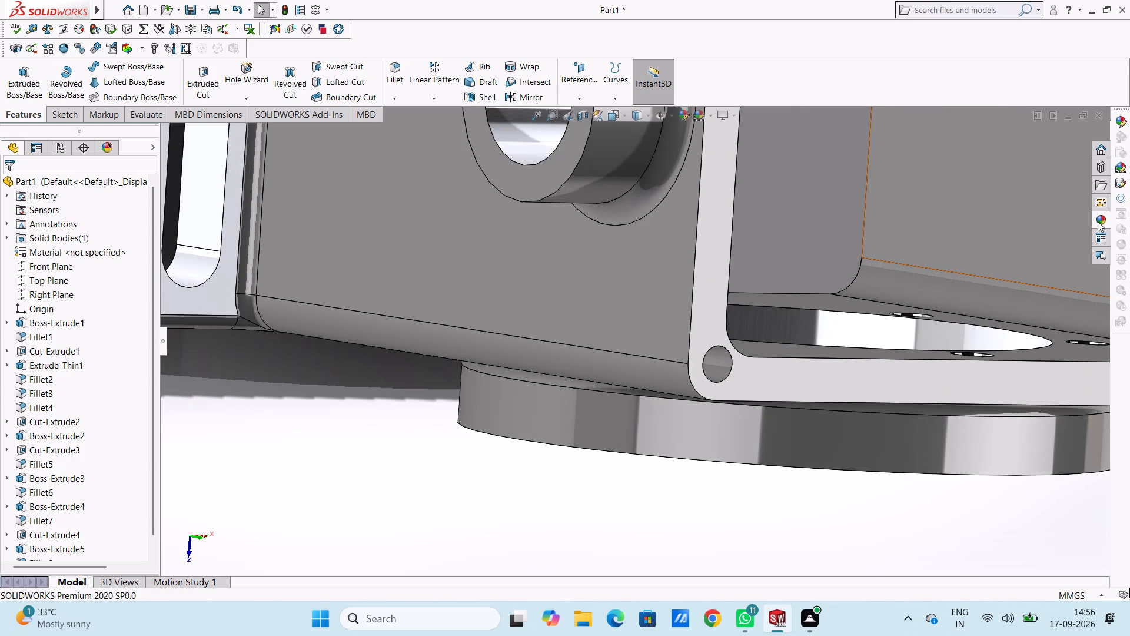
click(1098, 221)
drag(1029, 329, 744, 344)
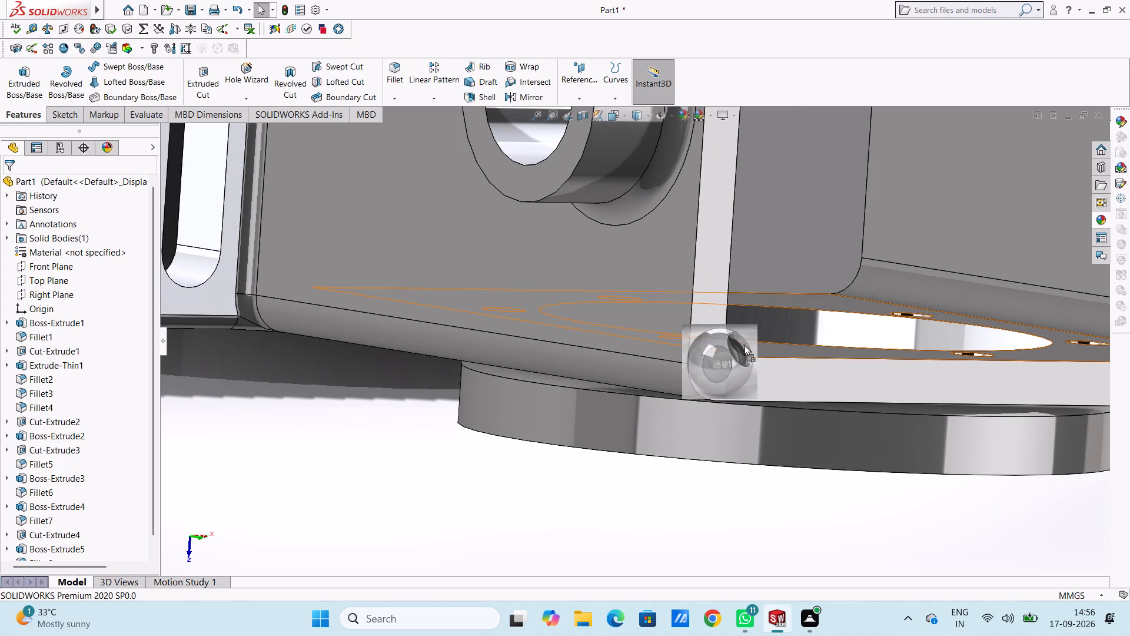
drag(744, 344, 710, 380)
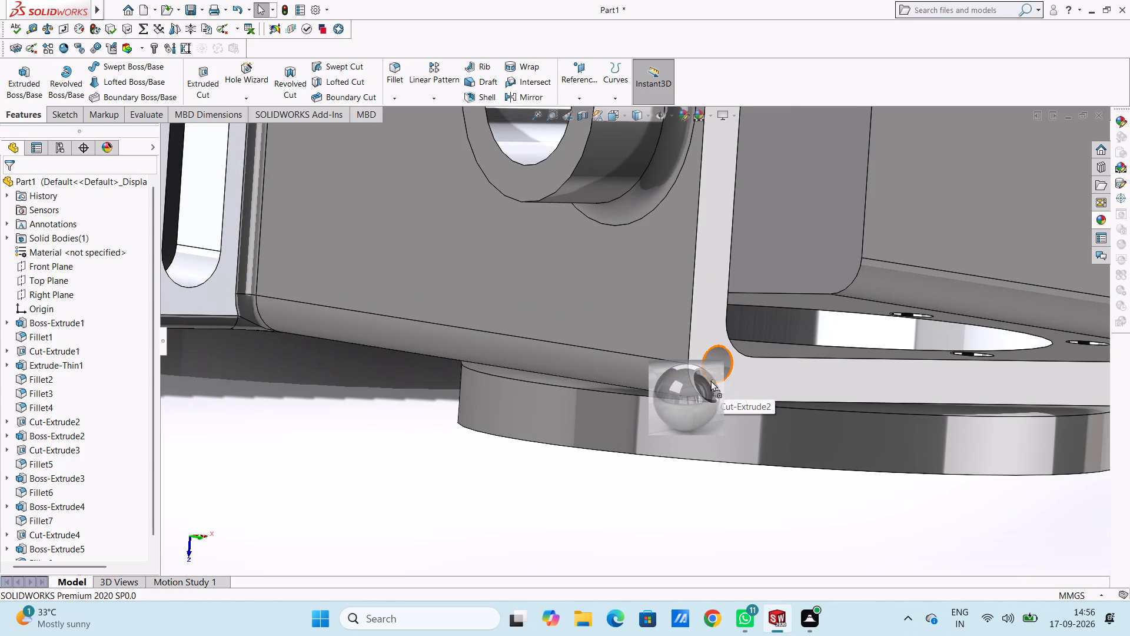
drag(710, 380, 721, 363)
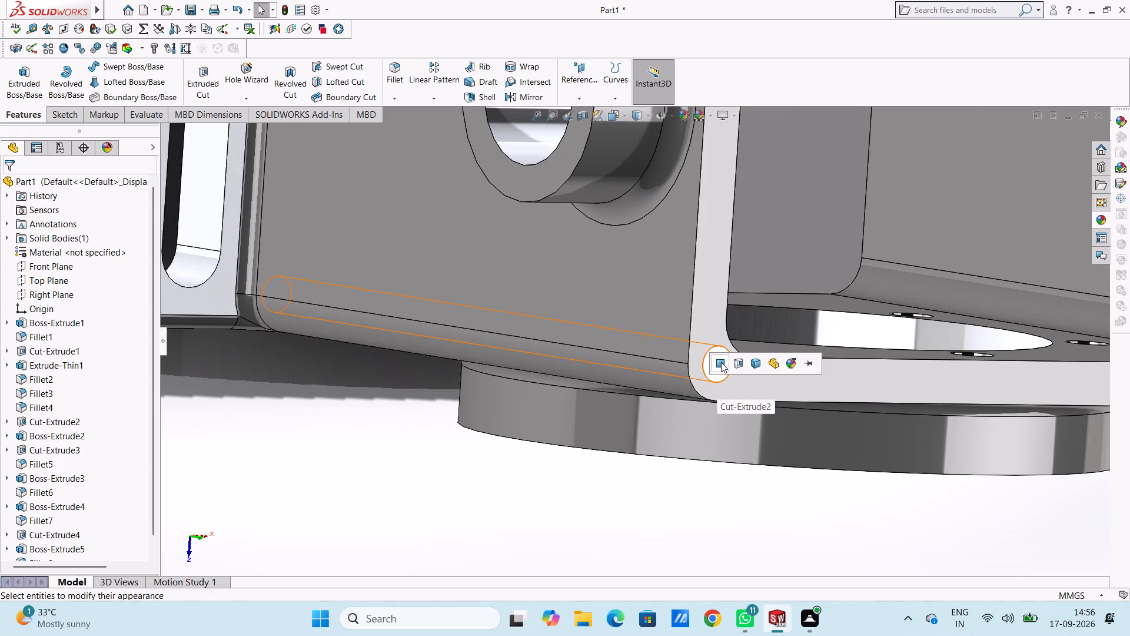
click(721, 362)
Save the part in the Documents folder under the name "gear reducer housing".
scroll(732, 362, up, 11)
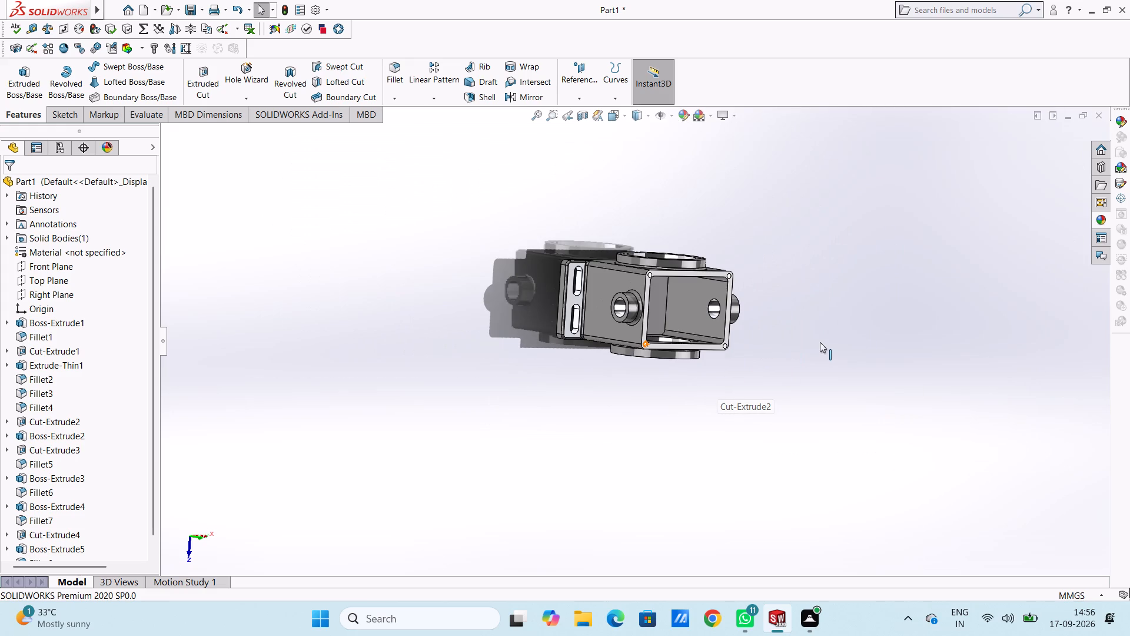
key(ctrl+7)
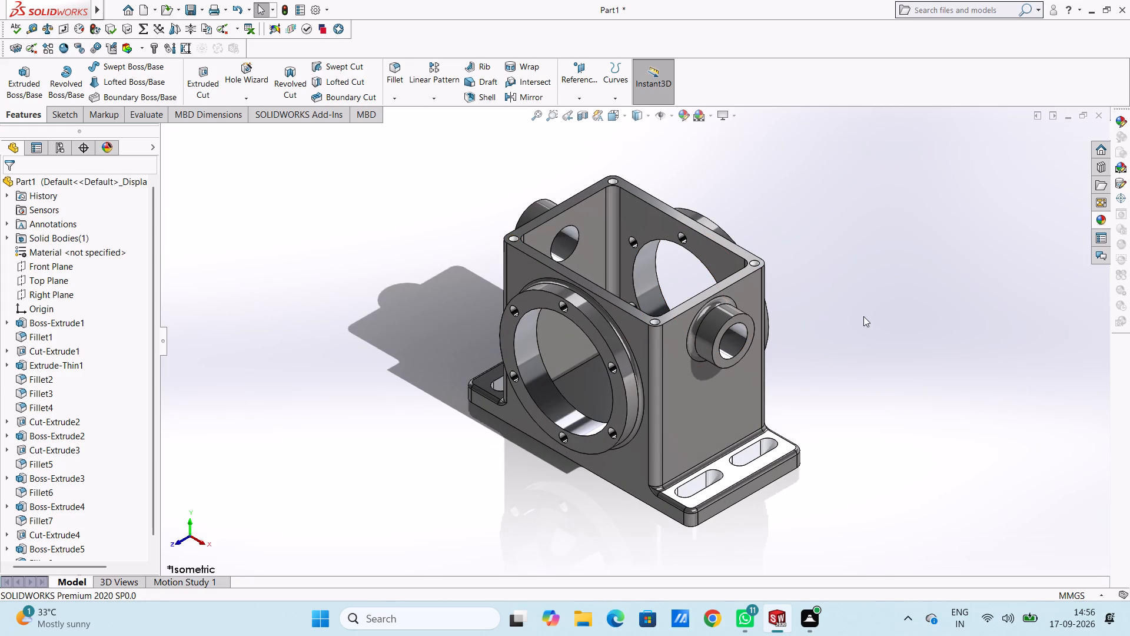
key(ctrl+s)
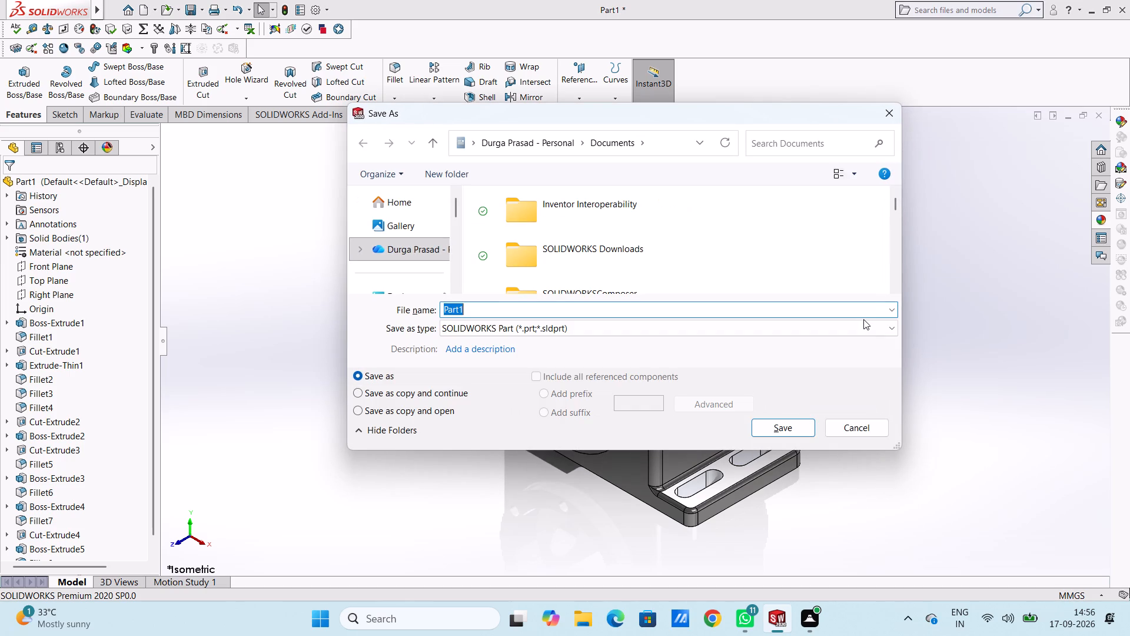
text(gear)
key(space)
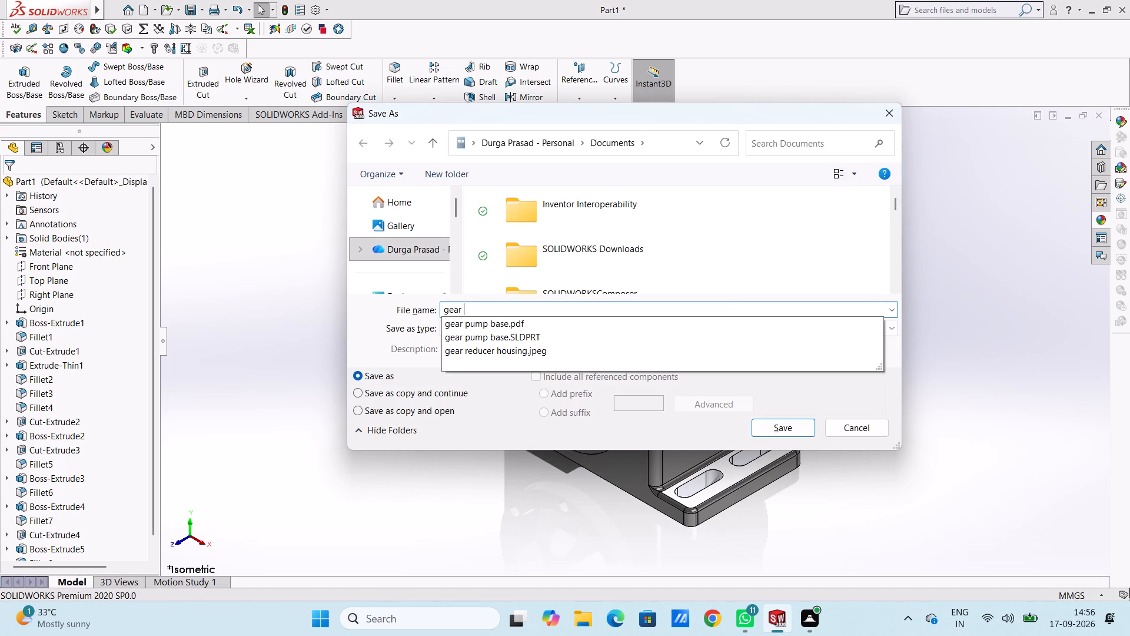
text(redu)
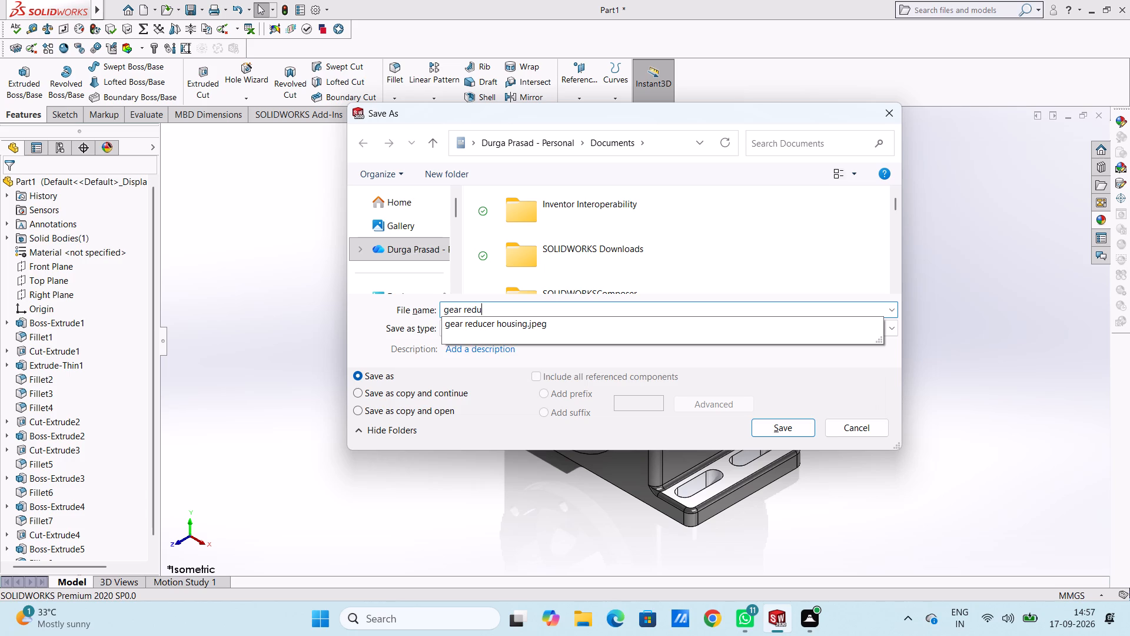
text(cer)
key(space)
text(housin)
key(g)
click(797, 425)
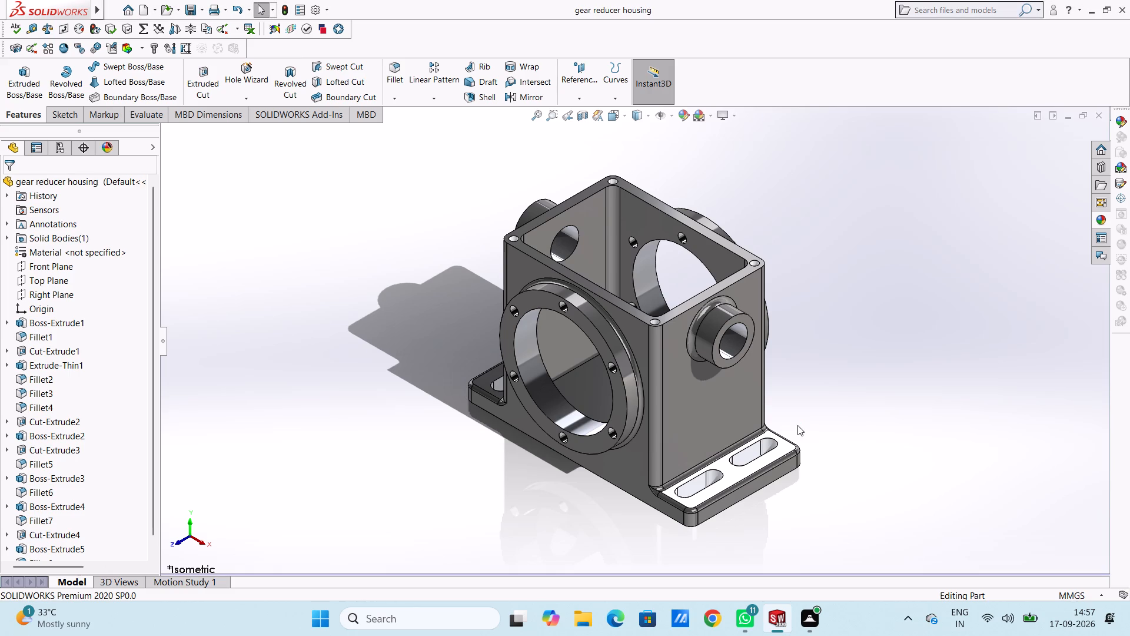
Export the part to the Documents folder as an Adobe PDF, keeping the name "gear reducer housing".
click(203, 12)
click(218, 37)
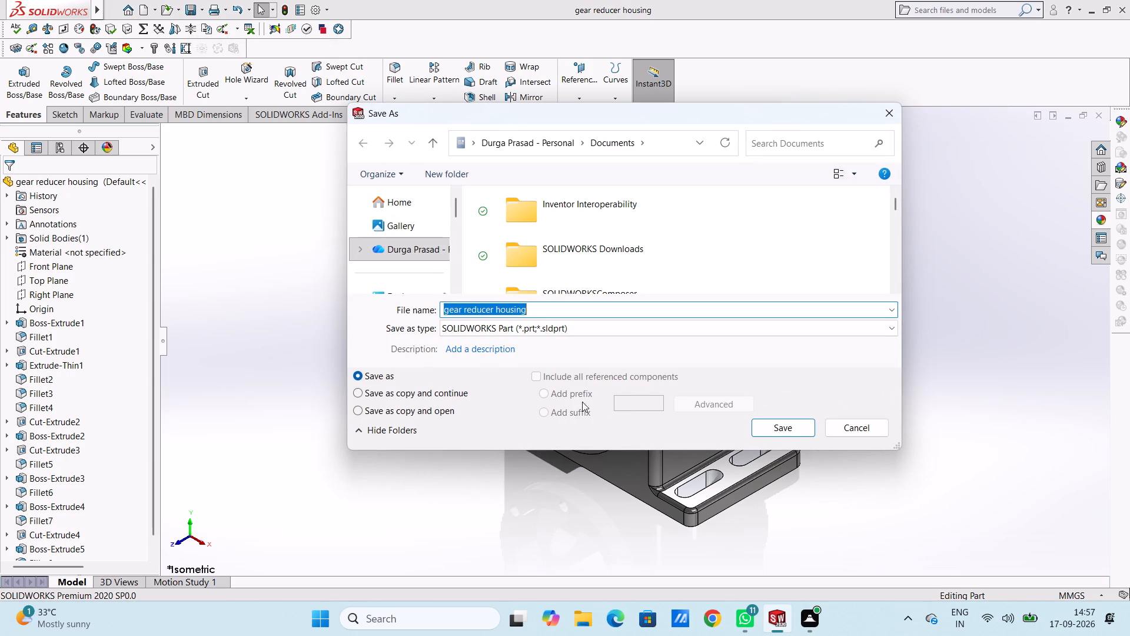
click(594, 326)
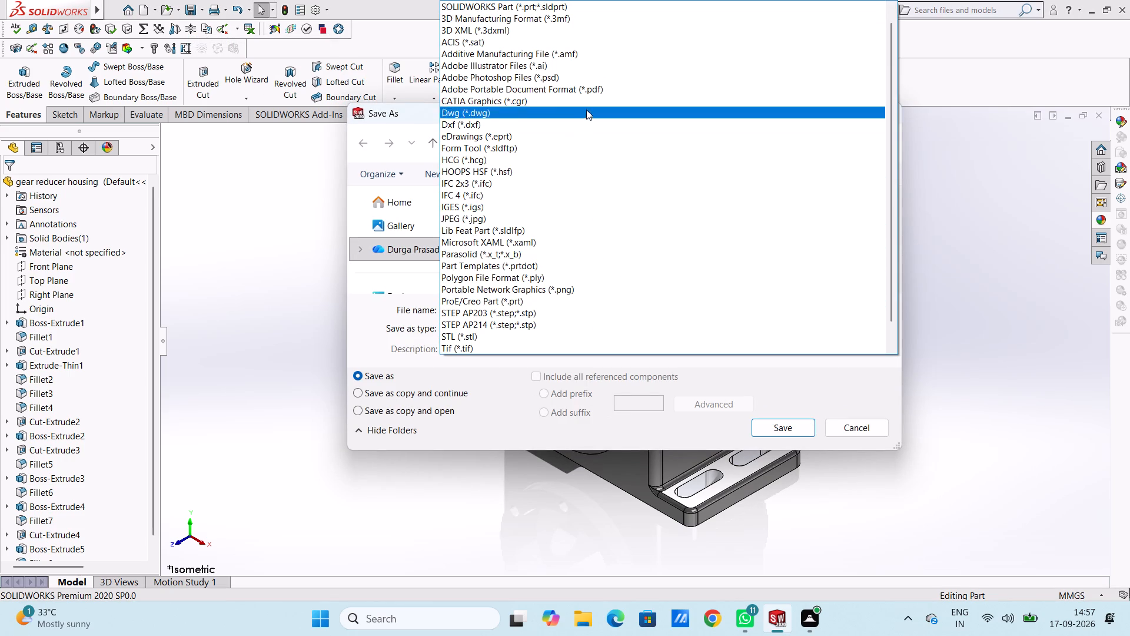
click(590, 88)
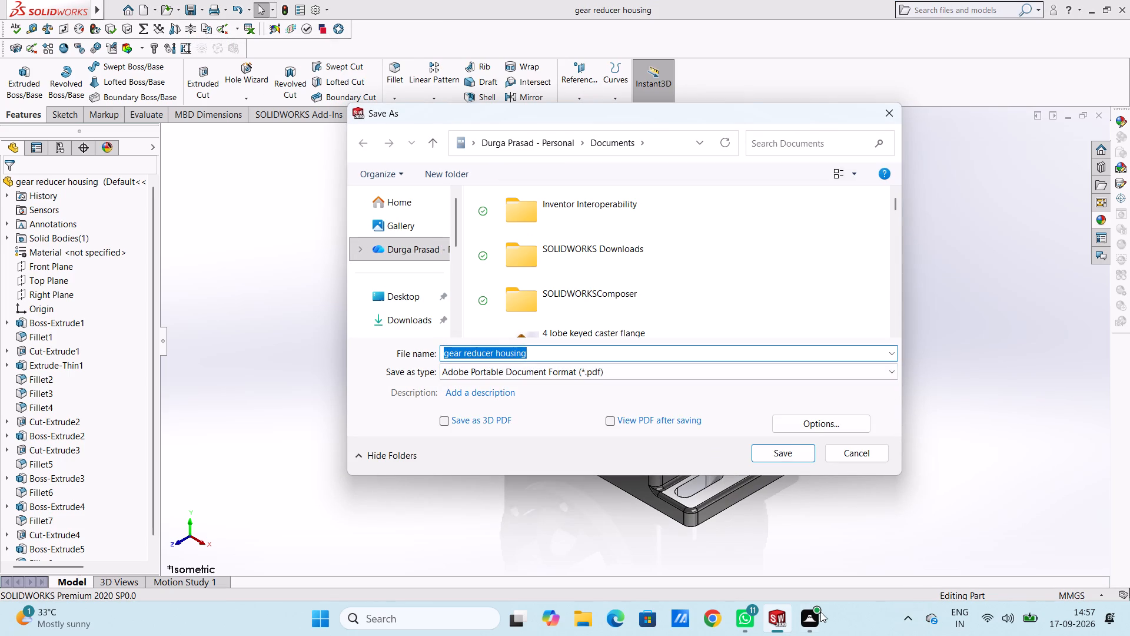
click(779, 450)
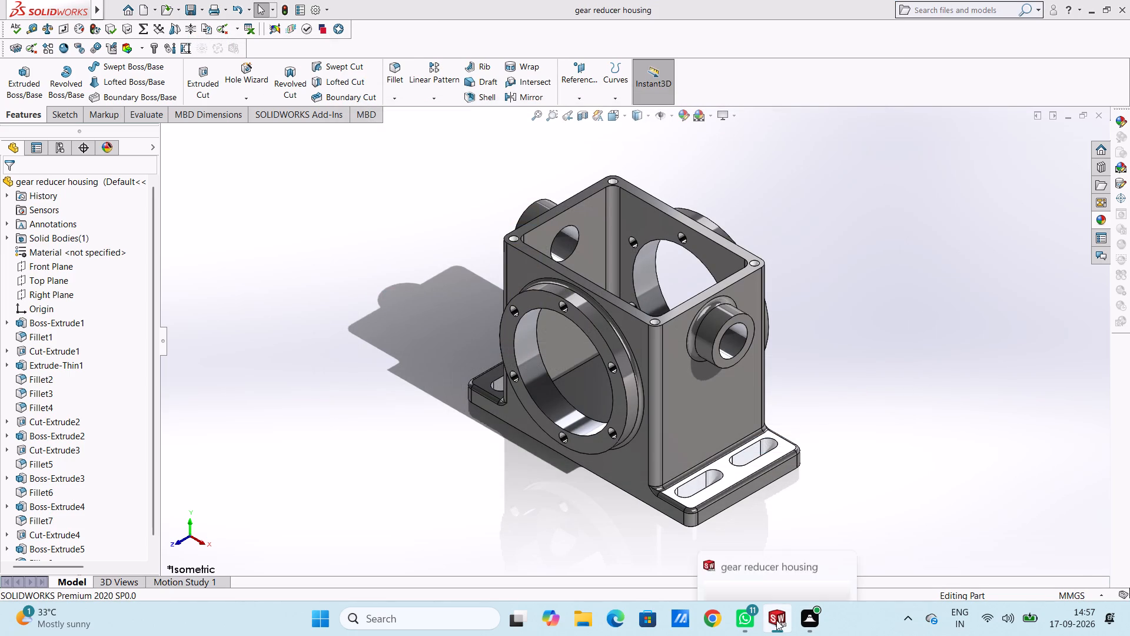